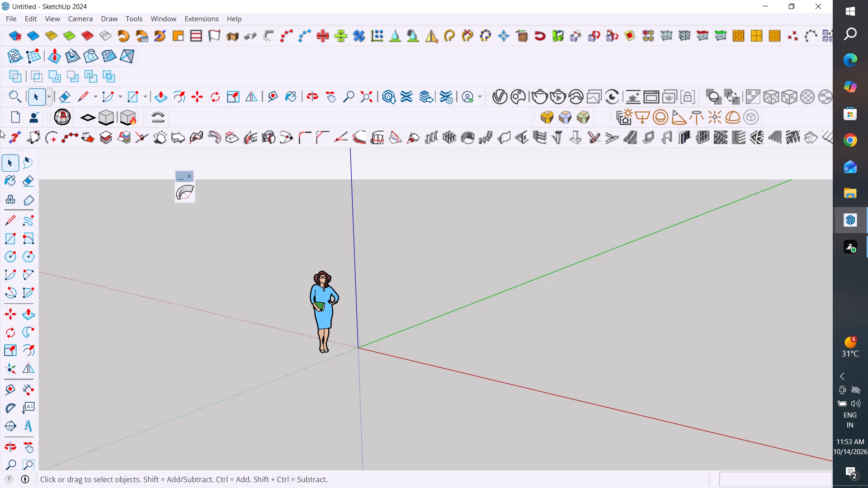
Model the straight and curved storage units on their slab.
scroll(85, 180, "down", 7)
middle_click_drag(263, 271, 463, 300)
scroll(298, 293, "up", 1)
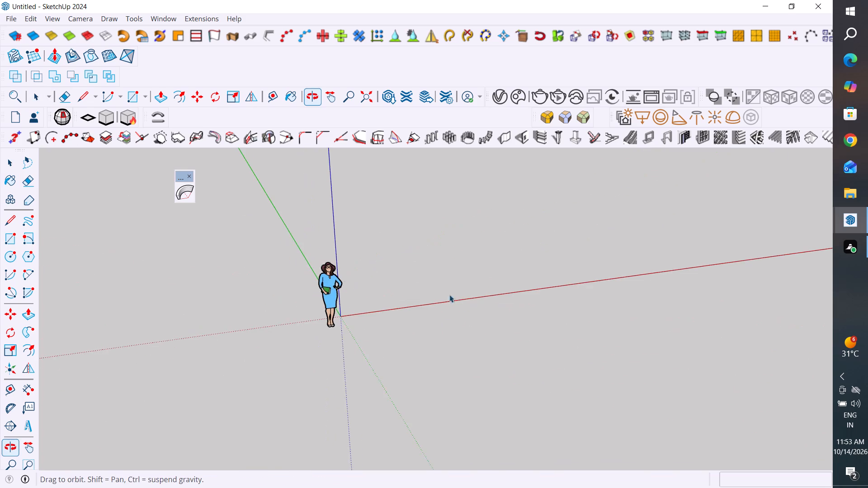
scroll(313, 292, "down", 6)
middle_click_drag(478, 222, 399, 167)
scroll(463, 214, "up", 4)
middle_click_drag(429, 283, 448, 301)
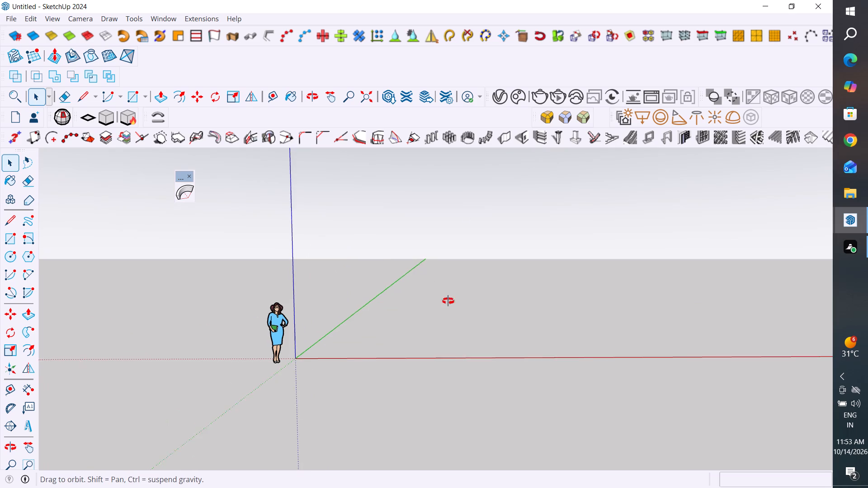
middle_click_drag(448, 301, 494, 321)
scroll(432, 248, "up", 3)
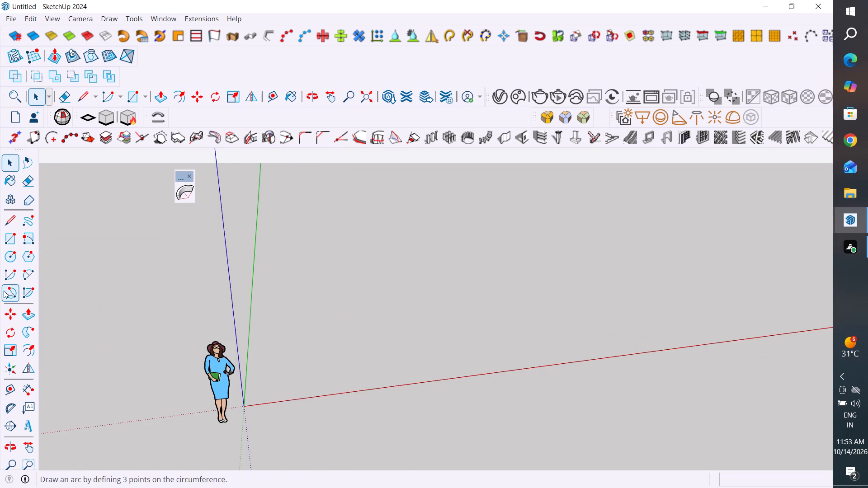
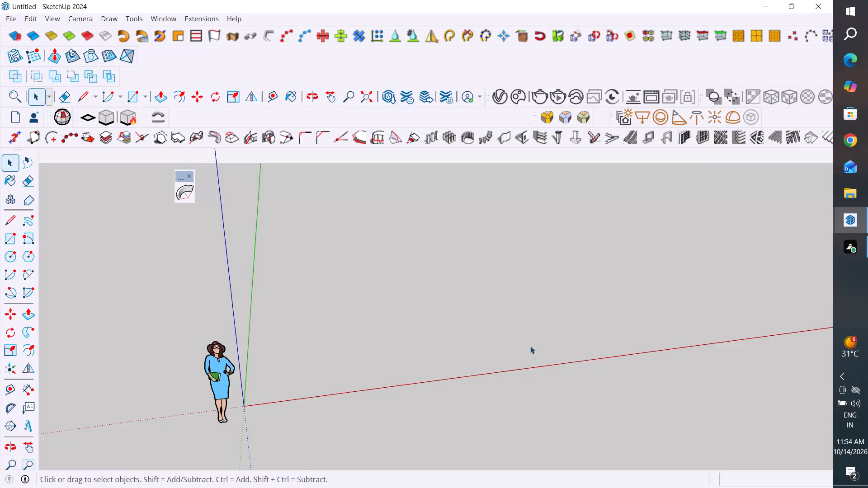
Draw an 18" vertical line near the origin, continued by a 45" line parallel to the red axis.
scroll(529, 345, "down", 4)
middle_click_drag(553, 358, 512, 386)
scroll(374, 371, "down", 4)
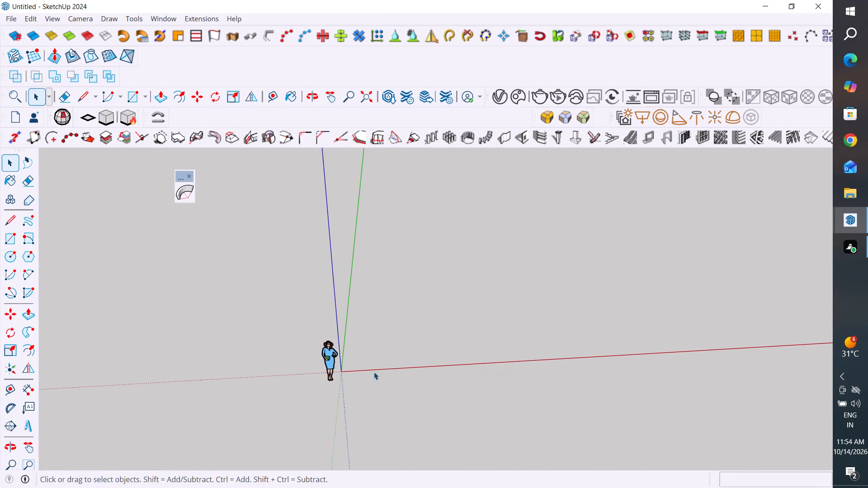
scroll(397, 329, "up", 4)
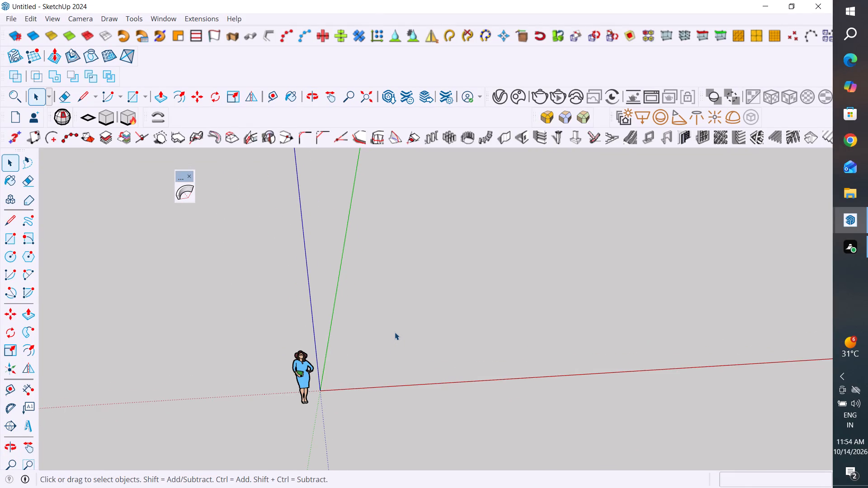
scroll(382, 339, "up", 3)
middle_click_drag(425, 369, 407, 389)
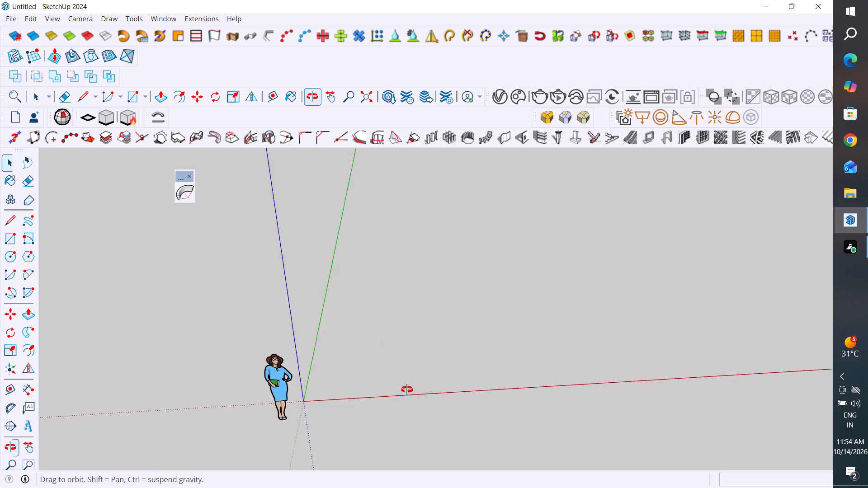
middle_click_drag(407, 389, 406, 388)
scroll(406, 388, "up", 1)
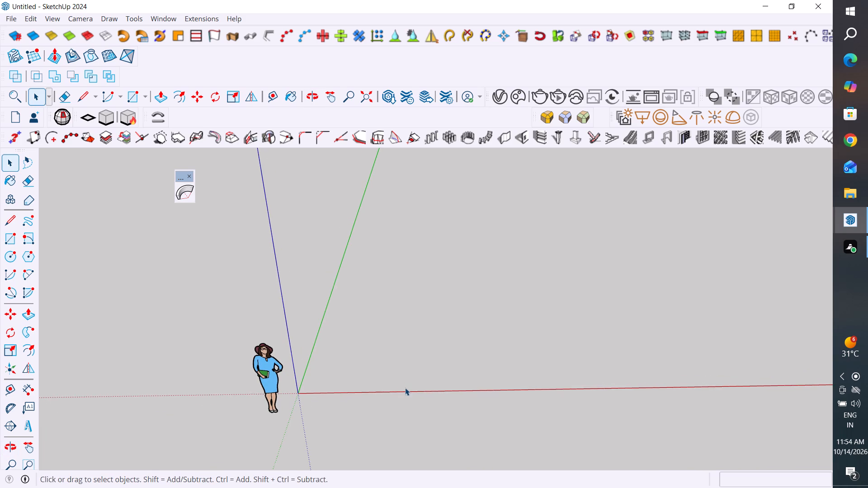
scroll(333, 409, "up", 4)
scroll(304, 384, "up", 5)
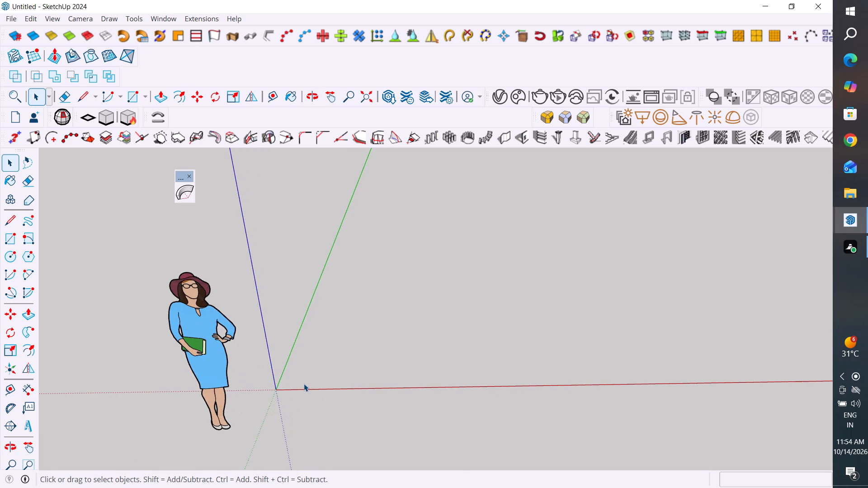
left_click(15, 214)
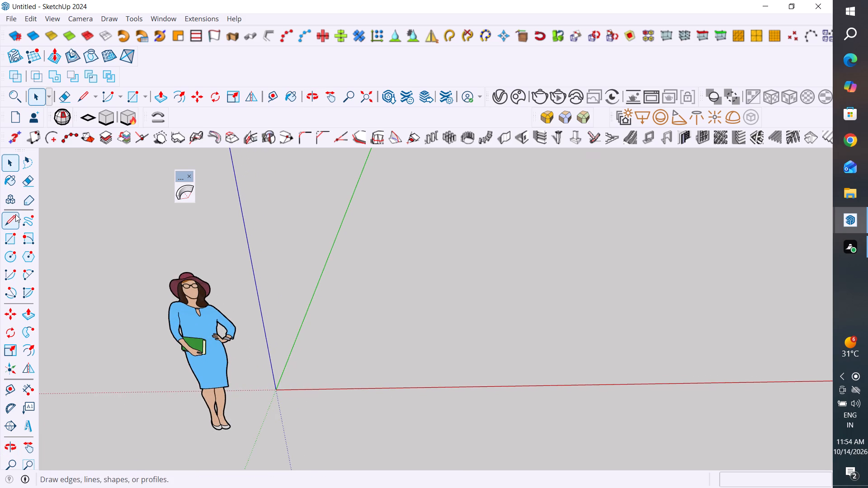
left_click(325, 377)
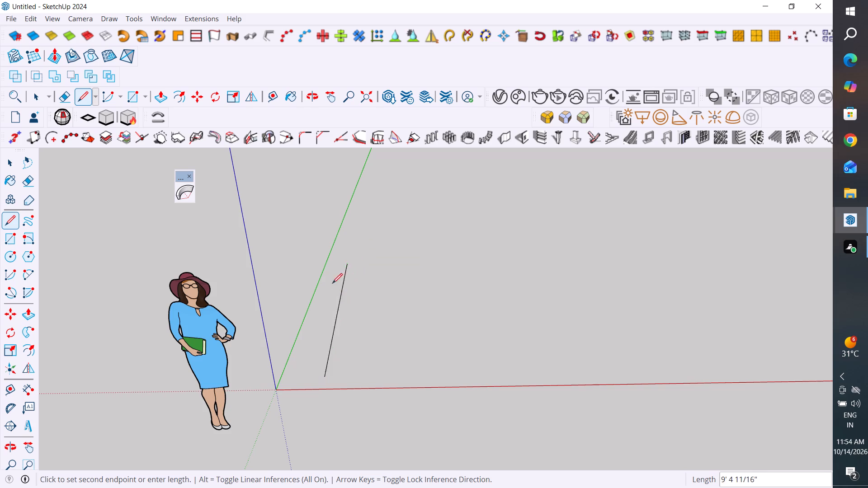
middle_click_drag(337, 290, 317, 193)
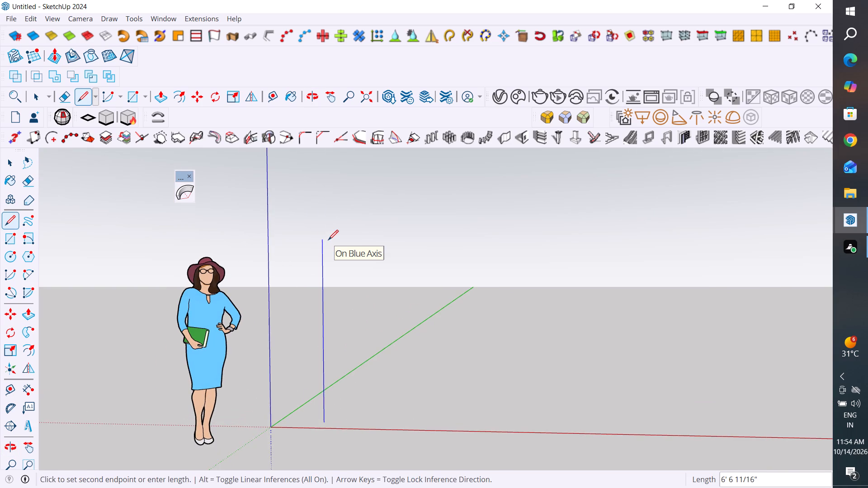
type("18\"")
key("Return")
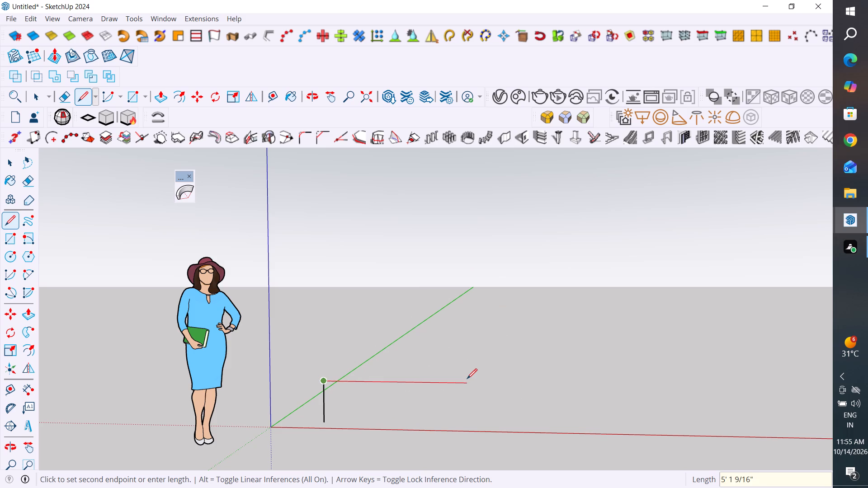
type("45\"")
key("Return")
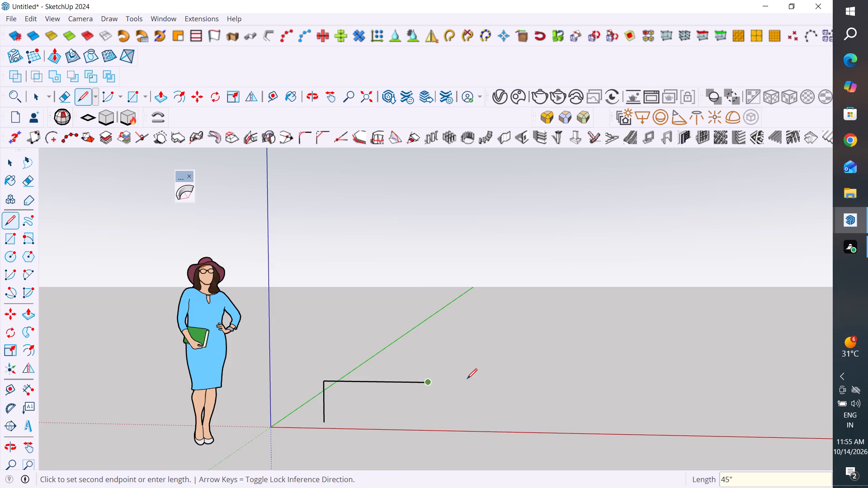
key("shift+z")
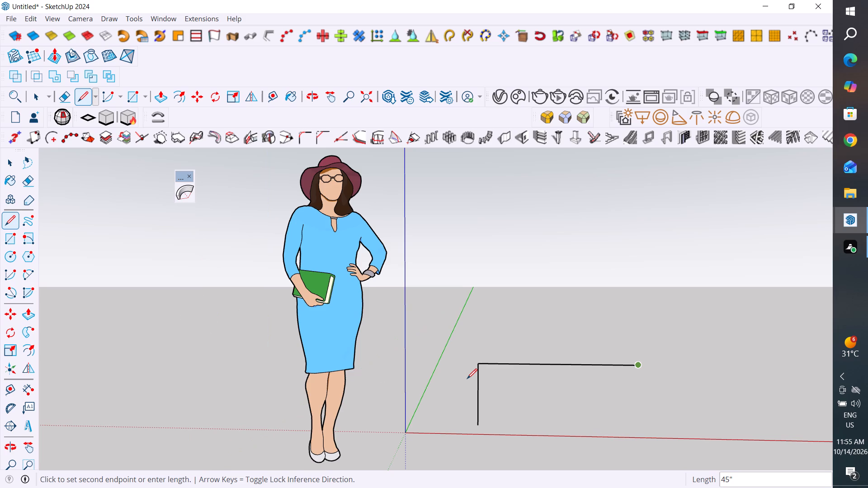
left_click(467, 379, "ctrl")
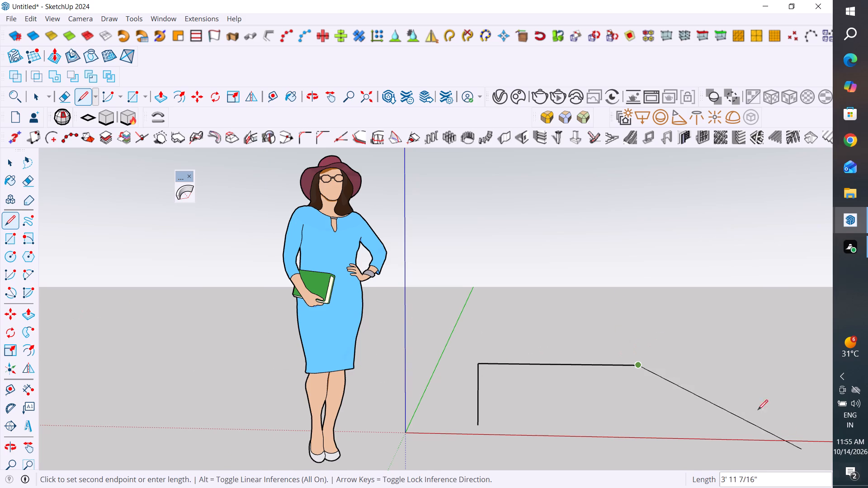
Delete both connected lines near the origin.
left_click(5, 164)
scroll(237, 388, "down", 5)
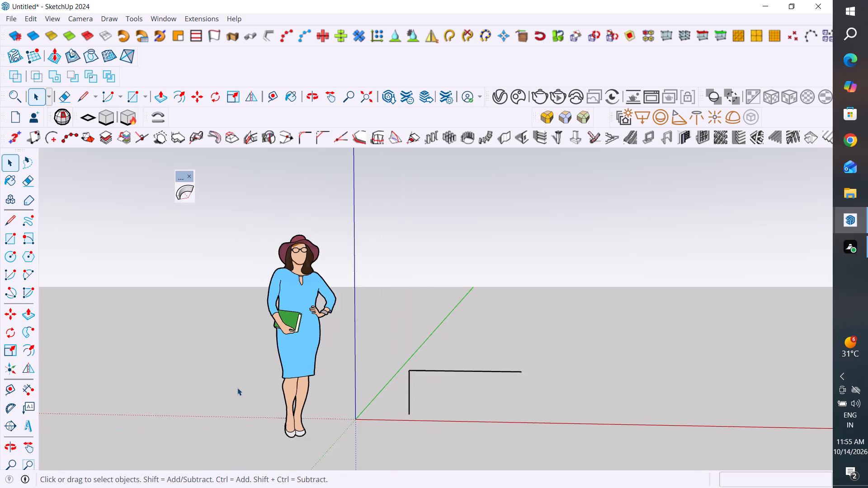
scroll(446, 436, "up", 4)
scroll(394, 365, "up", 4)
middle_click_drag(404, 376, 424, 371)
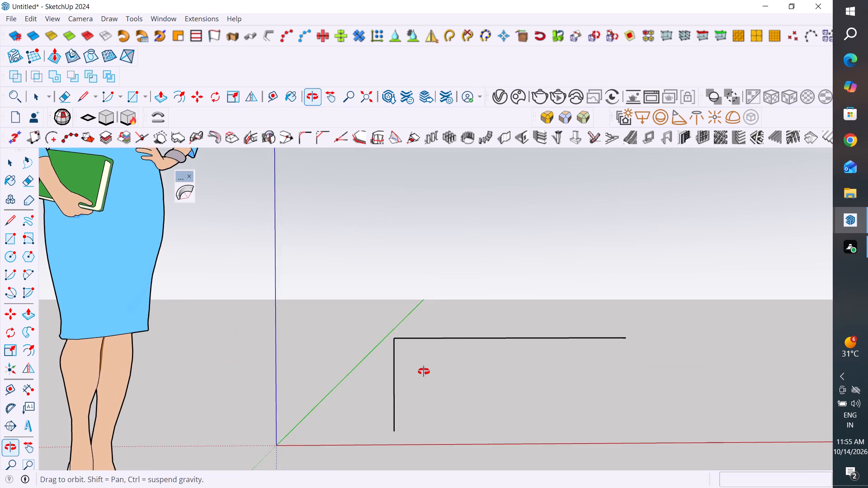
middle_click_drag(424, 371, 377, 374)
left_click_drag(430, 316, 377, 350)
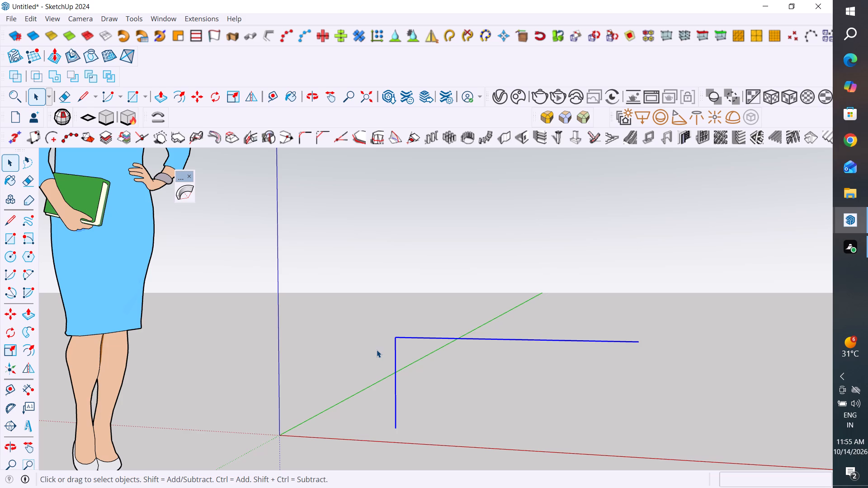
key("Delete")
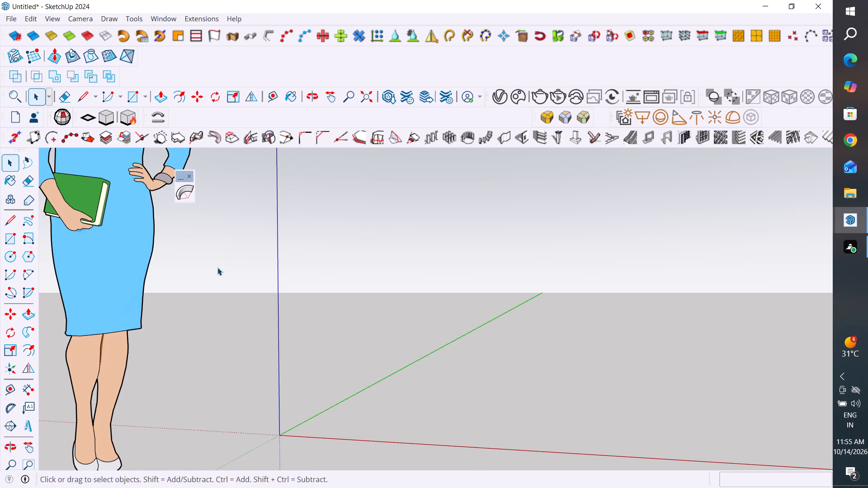
Start the Line tool for a new line near the origin.
scroll(0, 271, "down", 5)
scroll(305, 319, "down", 4)
middle_click_drag(312, 332, 396, 396)
scroll(273, 343, "down", 6)
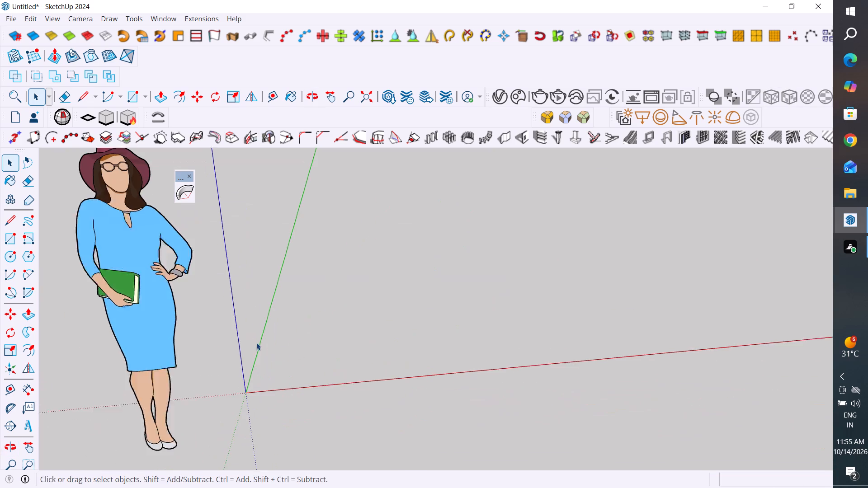
middle_click_drag(275, 378, 250, 394)
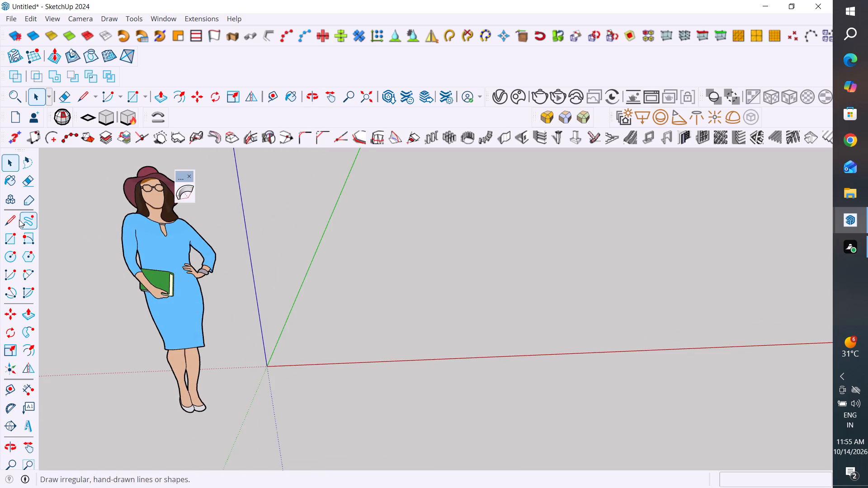
left_click(12, 218)
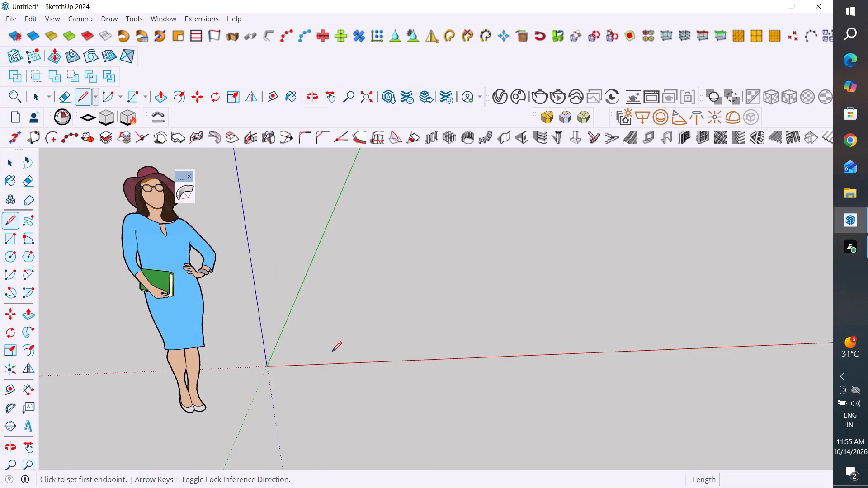
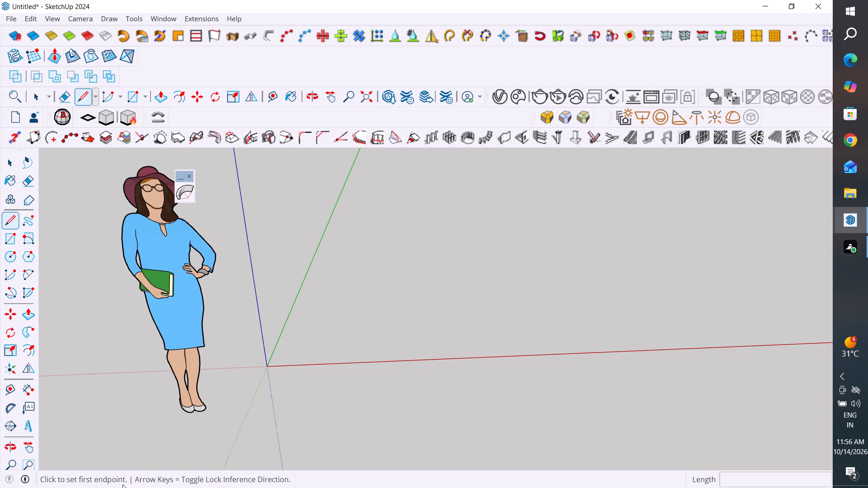
Draw a 30" line parallel to the red axis, starting on the ground near the origin.
scroll(264, 440, "down", 1)
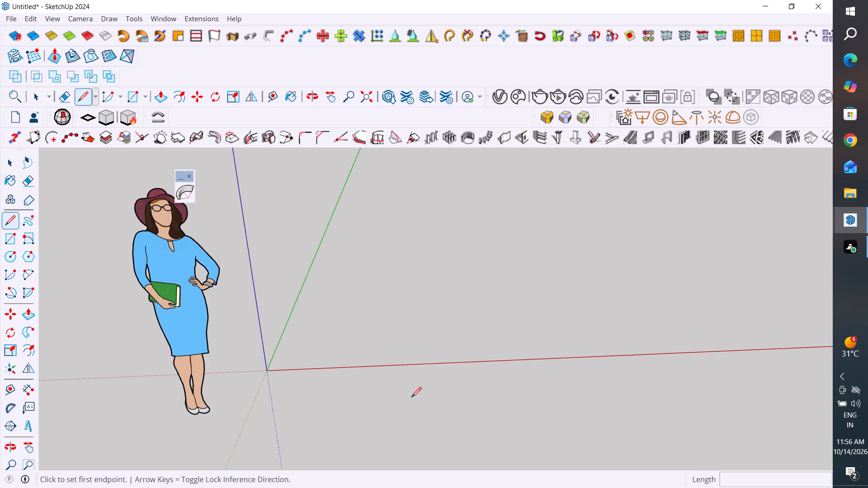
scroll(394, 344, "up", 3)
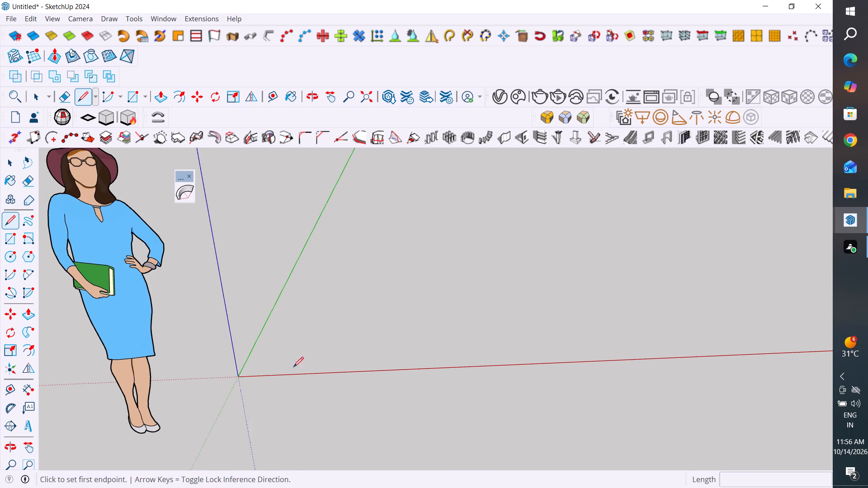
left_click(335, 352)
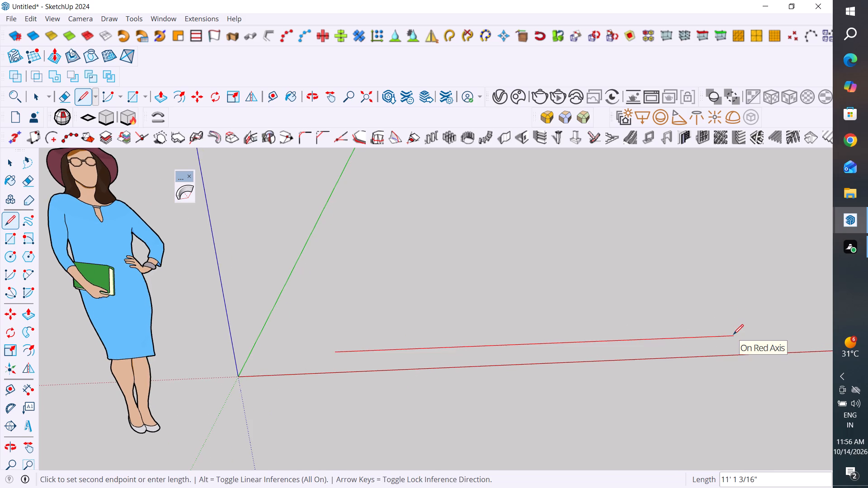
type("30")
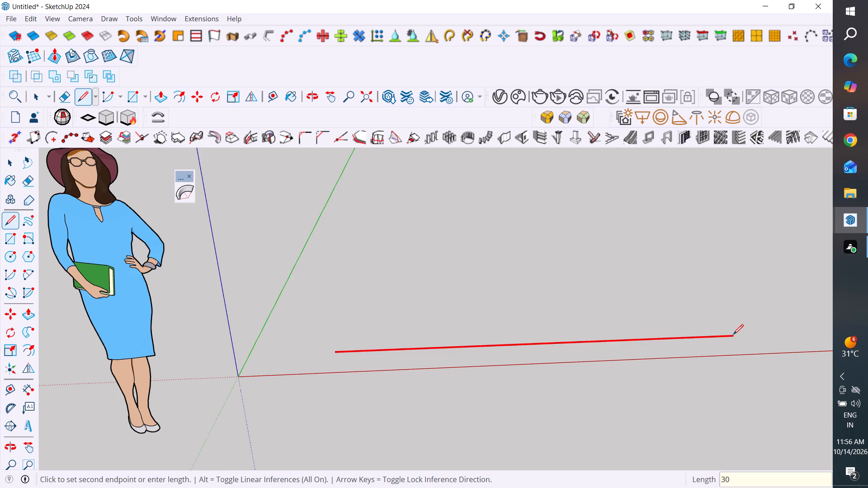
key("shift+quotedbl")
key("Return")
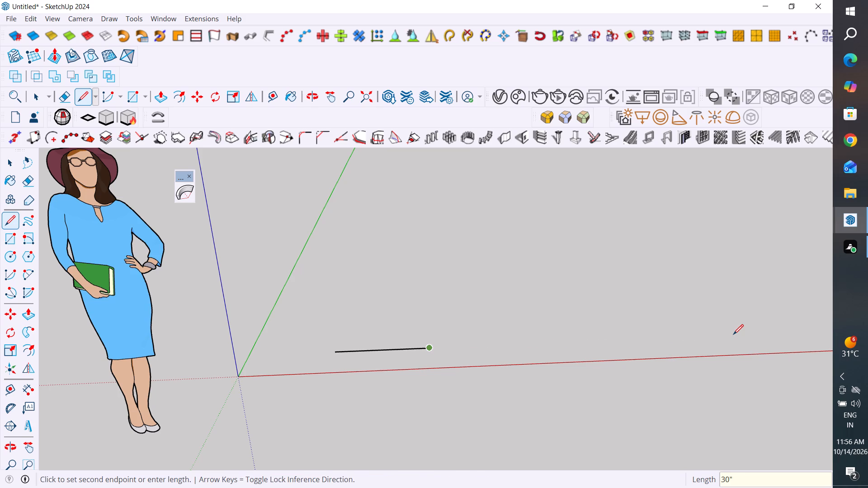
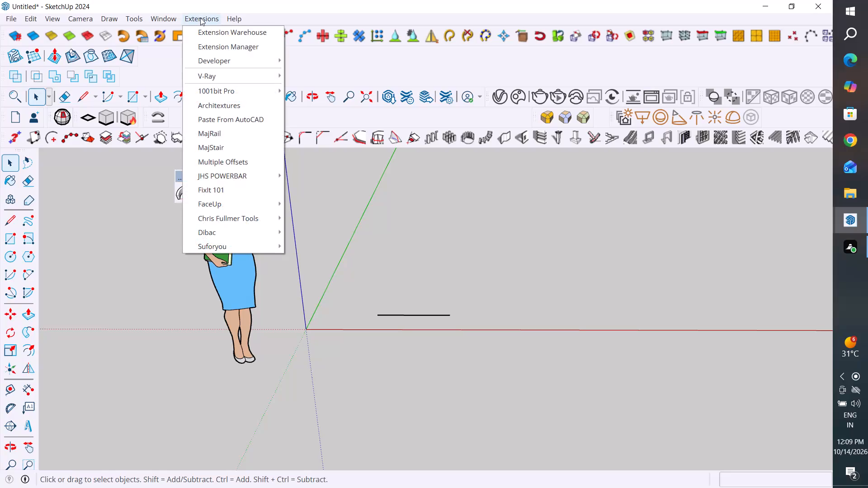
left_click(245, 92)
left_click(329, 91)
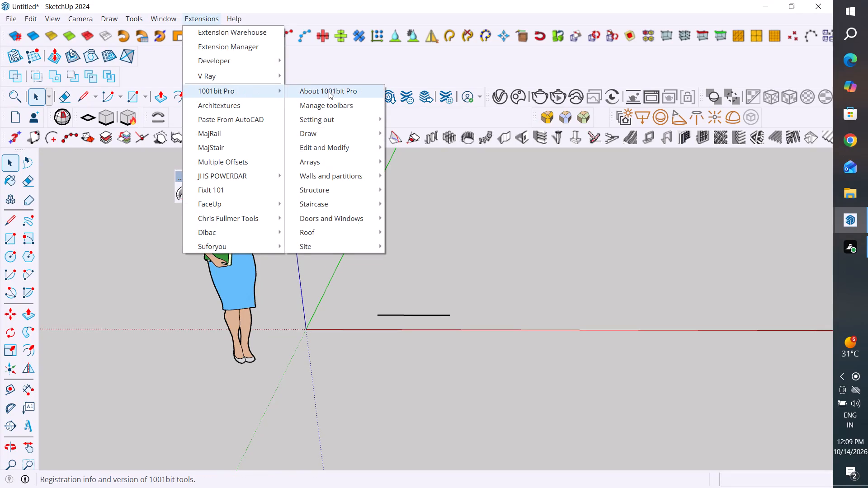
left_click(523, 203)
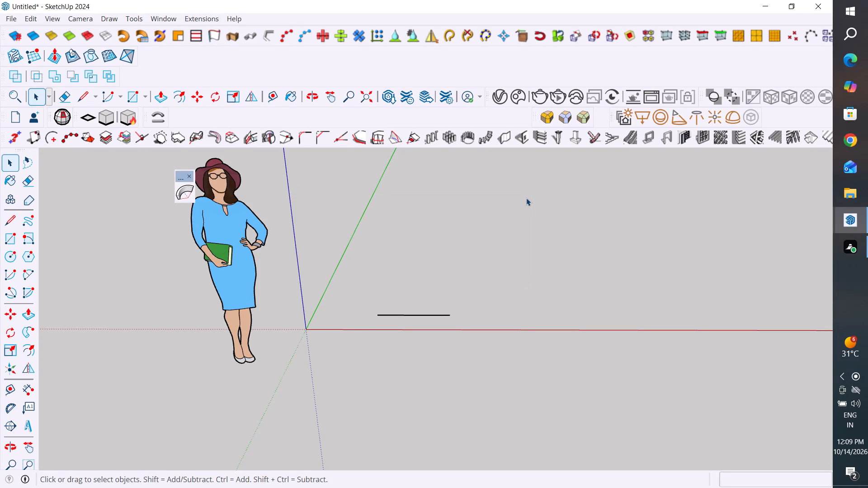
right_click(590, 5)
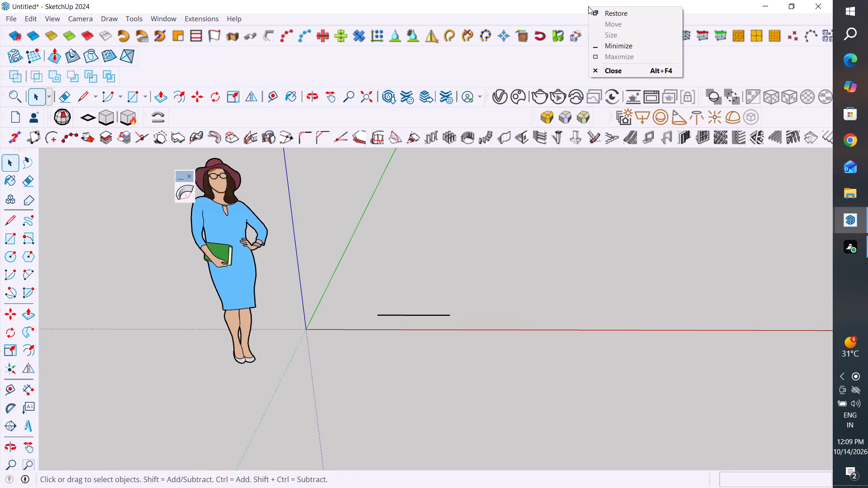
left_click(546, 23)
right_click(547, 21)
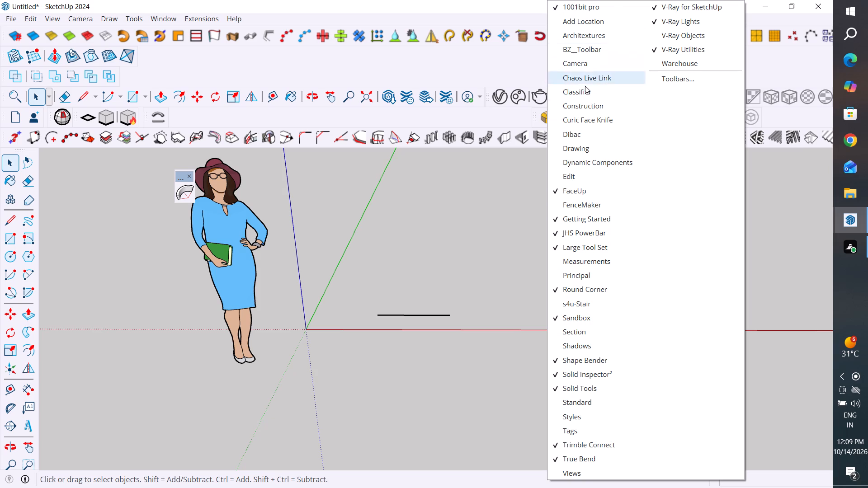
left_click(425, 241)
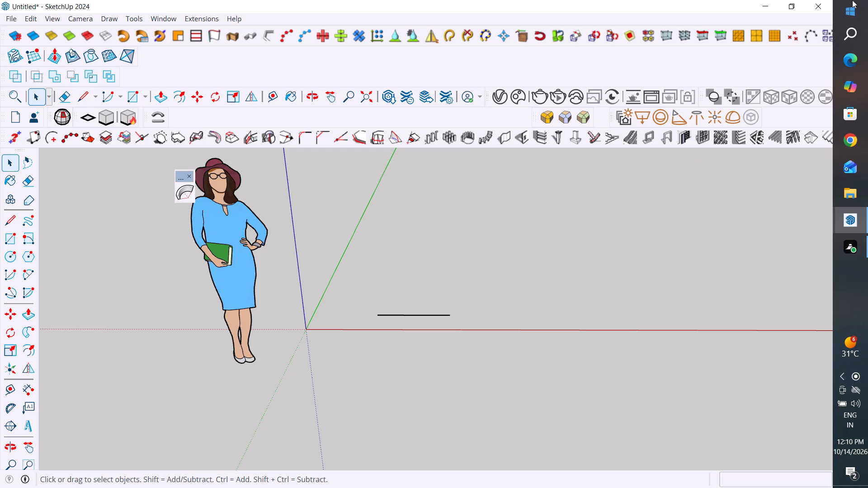
Open the Extension Warehouse to look for add-on extensions.
left_click(195, 18)
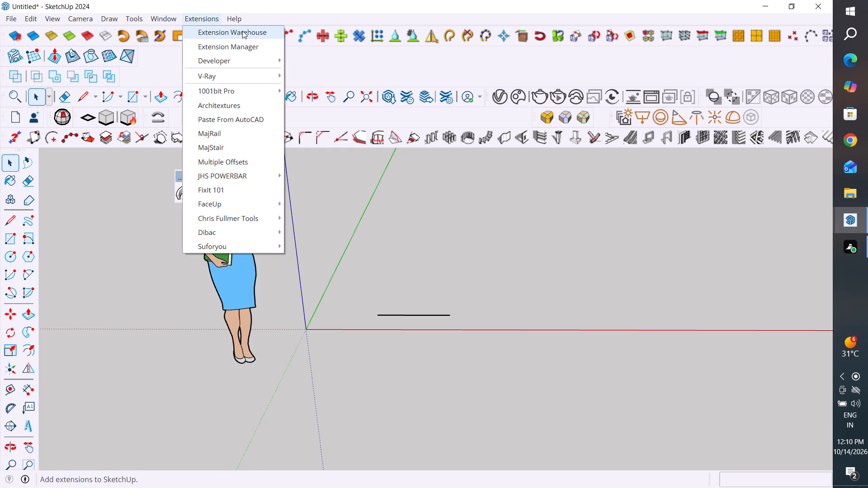
left_click(242, 31)
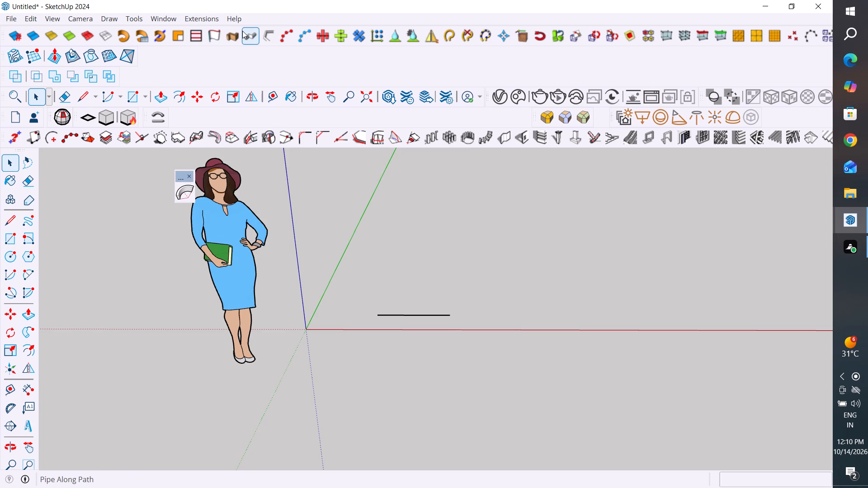
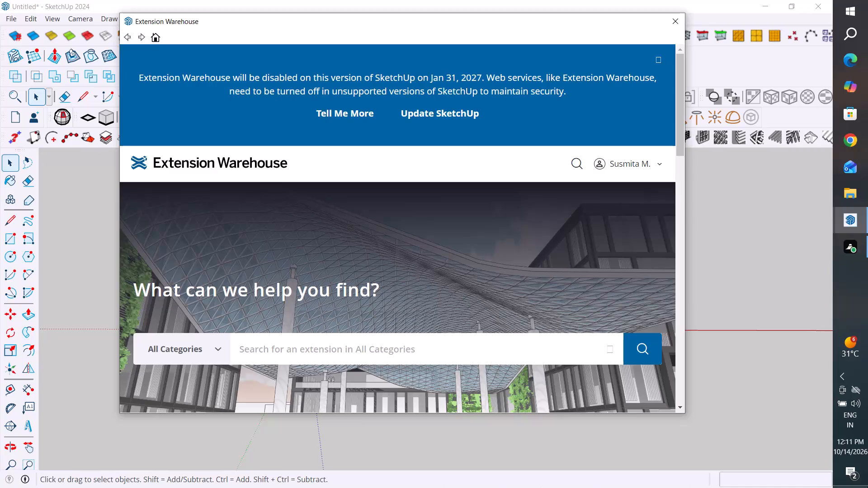
Close the Extension Warehouse window to return to the model.
left_click(668, 25)
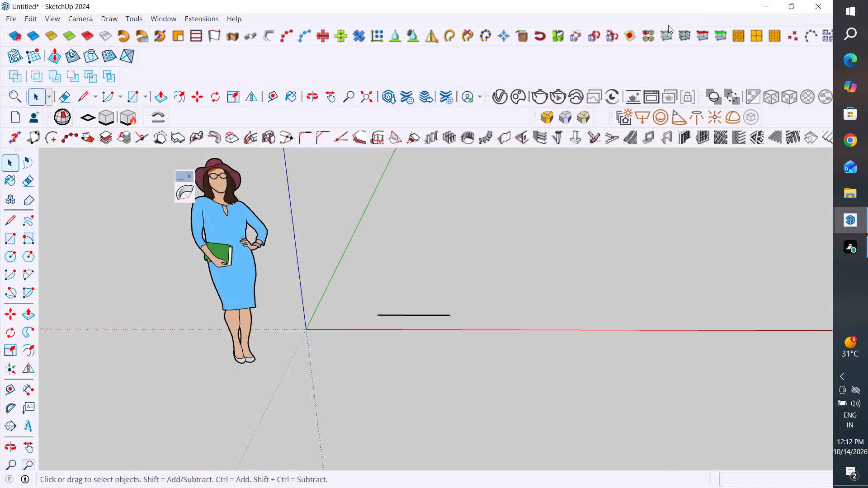
Look through the list of available toolbars without changing which ones are enabled.
right_click(674, 14)
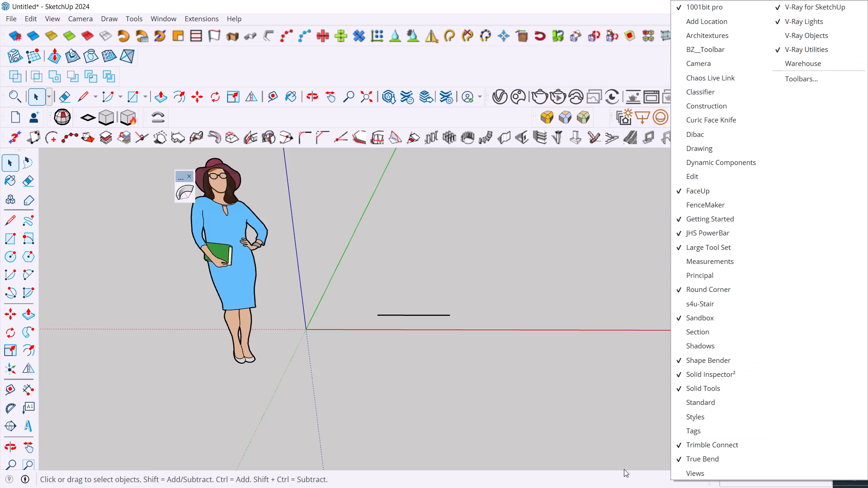
left_click(613, 468)
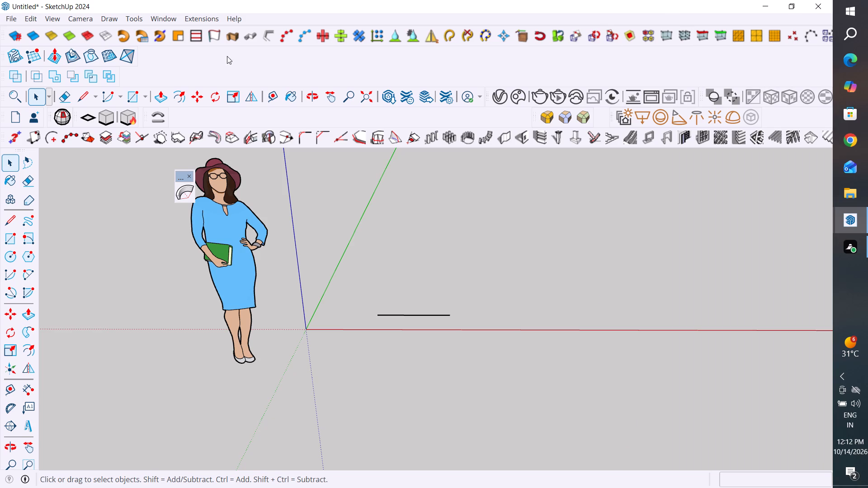
Reopen the Extension Warehouse to look for add-on extensions.
left_click(204, 16)
left_click(222, 30)
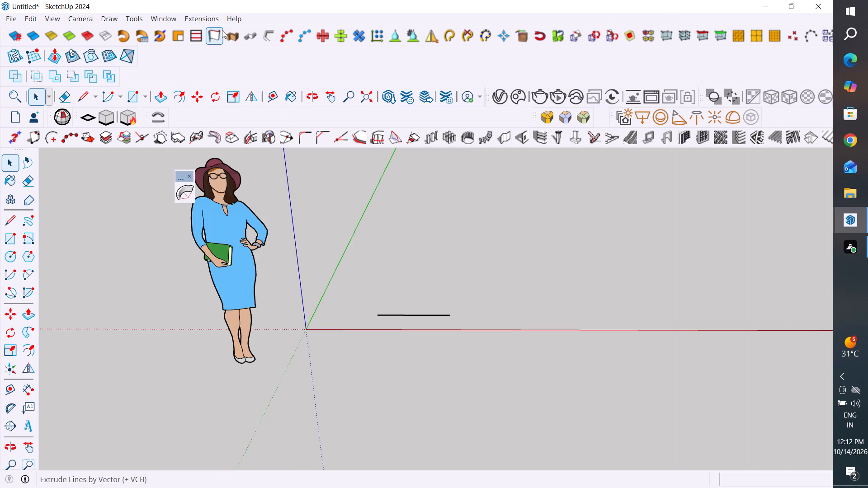
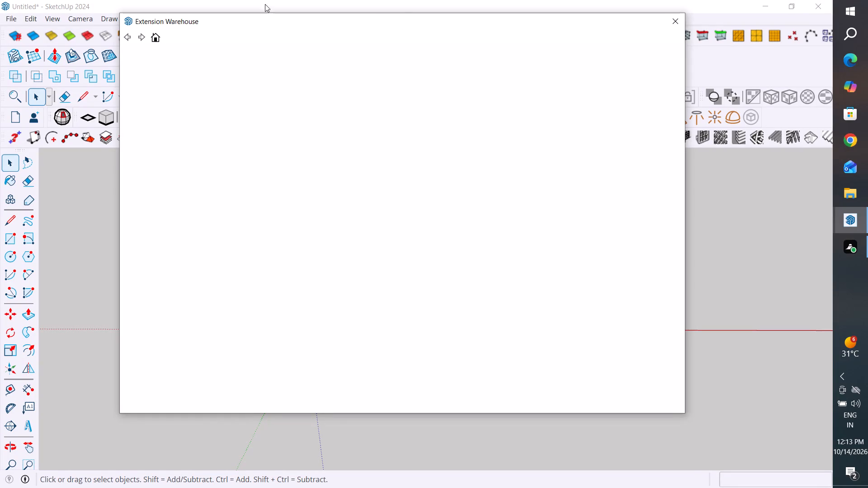
Move the blank Extension Warehouse window clear of the toolbars and try to launch the Extension Warehouse again.
left_click_drag(347, 20, 353, 174)
left_click(202, 12)
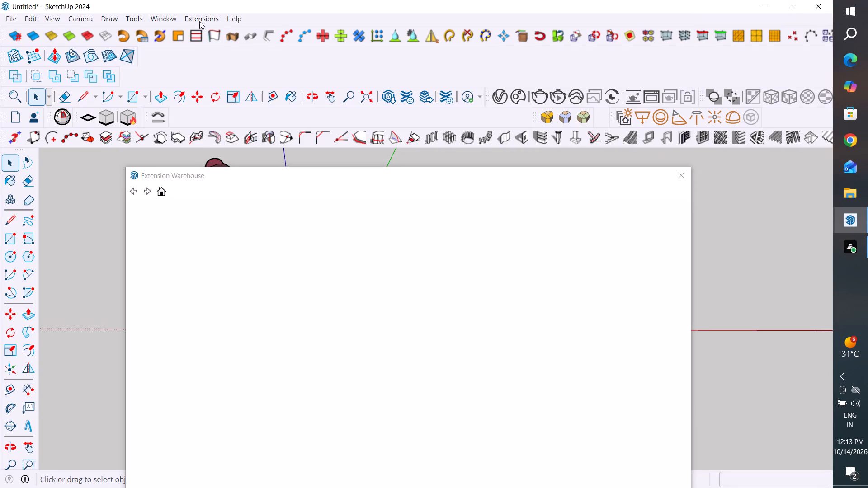
left_click(200, 22)
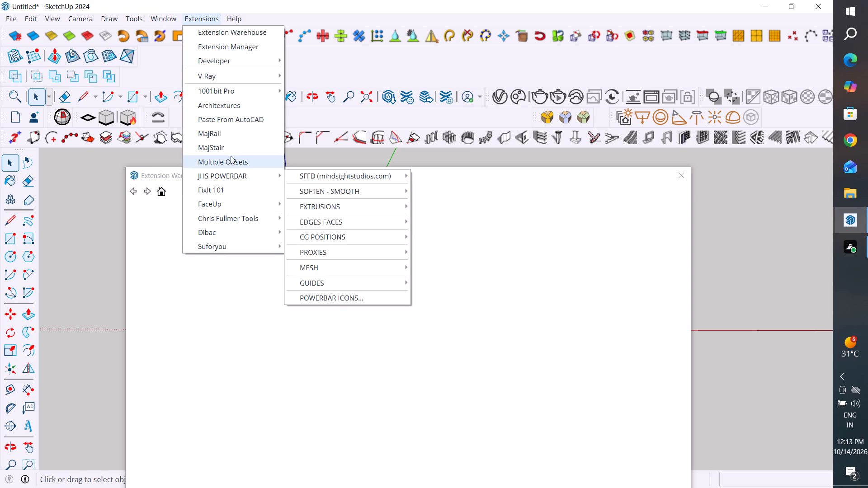
left_click(224, 33)
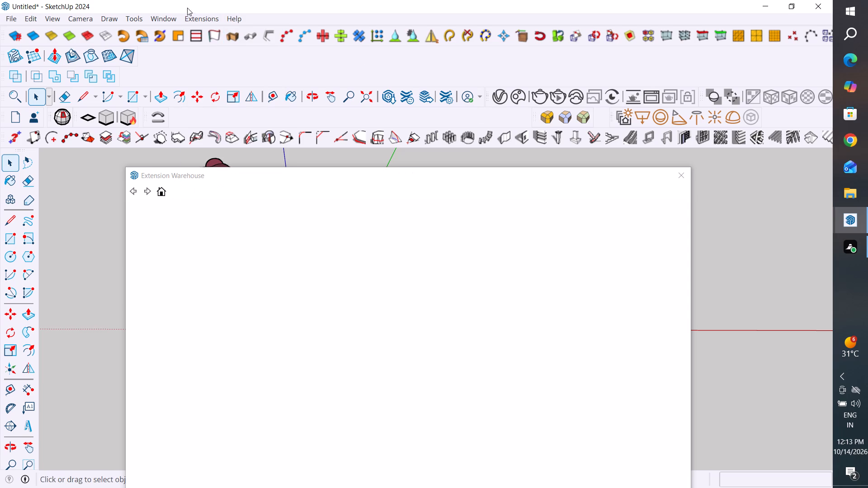
Examine the tray manager and the dialogs offered for a new tray, without adding a tray.
left_click(215, 21)
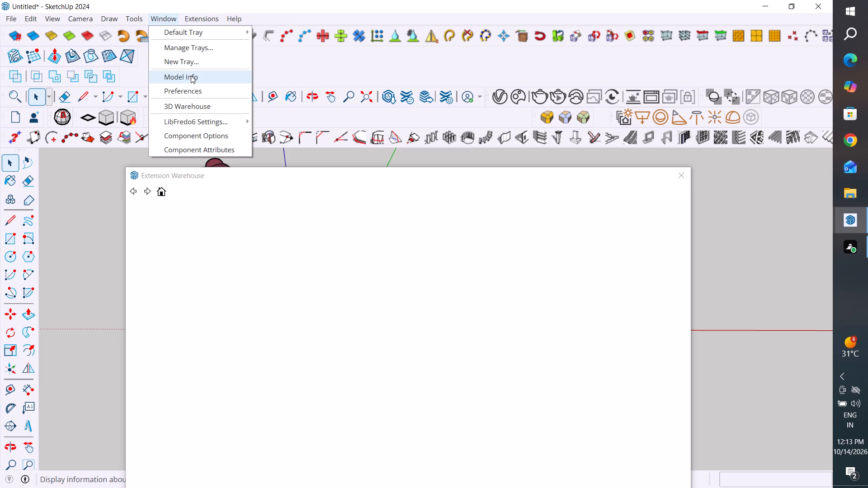
left_click(217, 48)
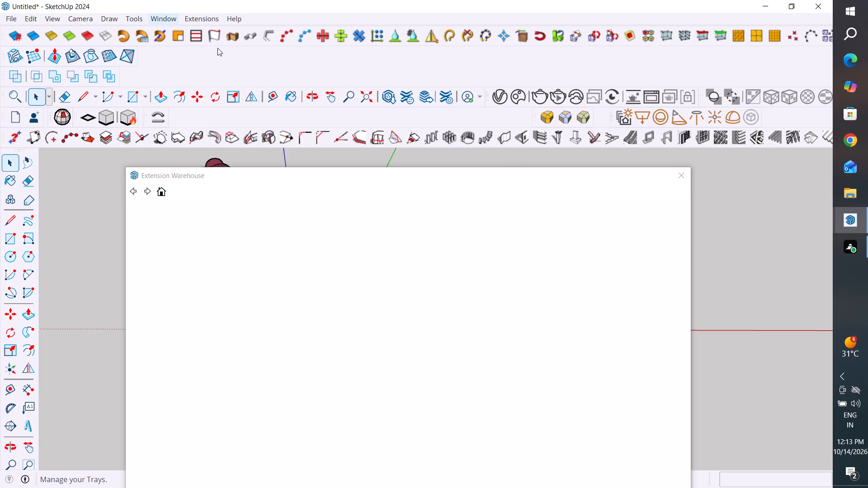
scroll(385, 207, "down", 5)
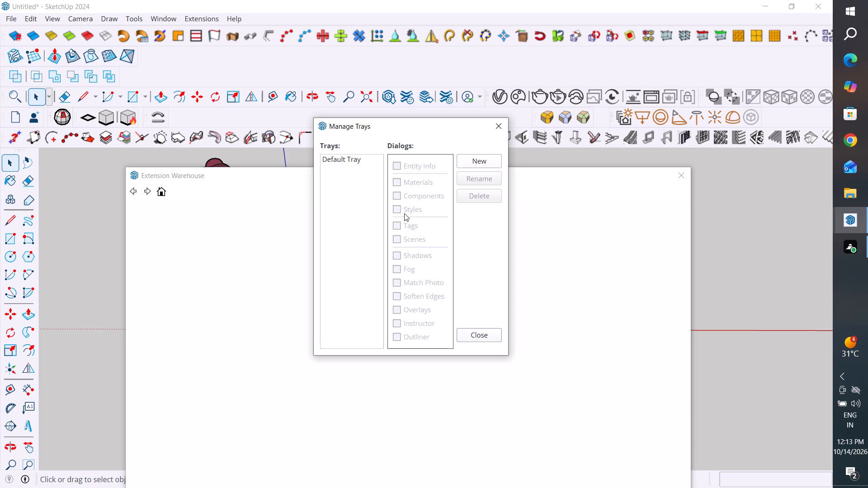
left_click(486, 160)
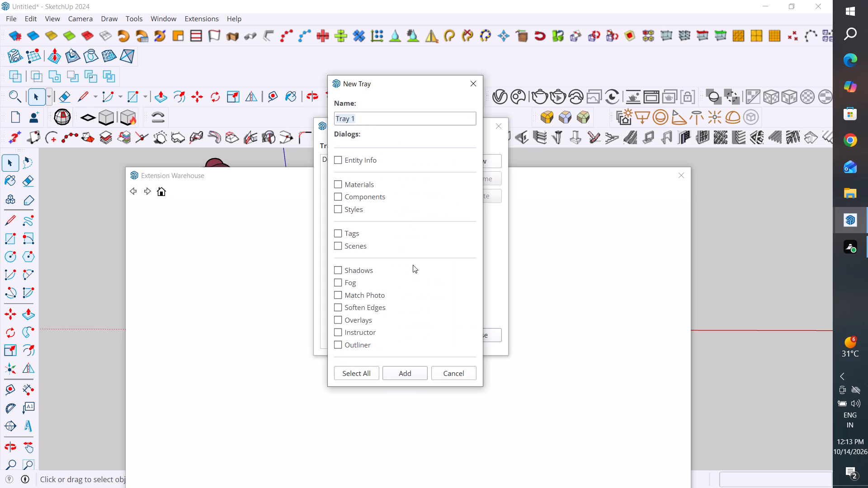
scroll(364, 305, "down", 5)
left_click(469, 80)
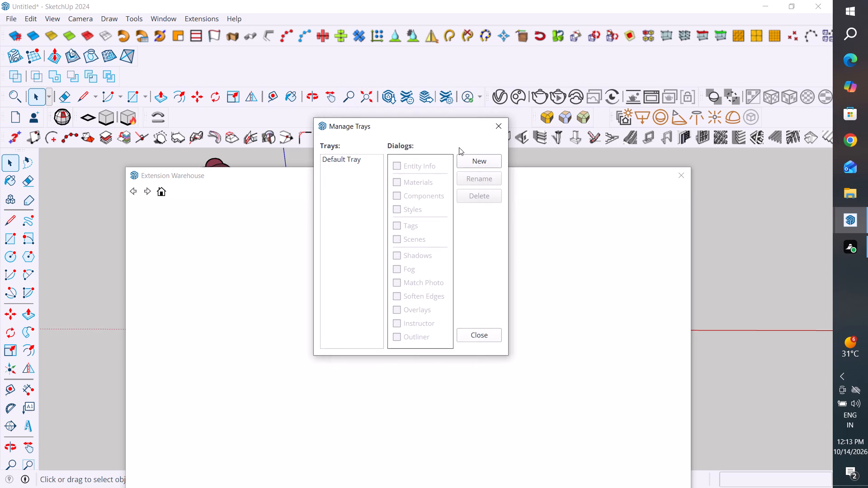
left_click(498, 126)
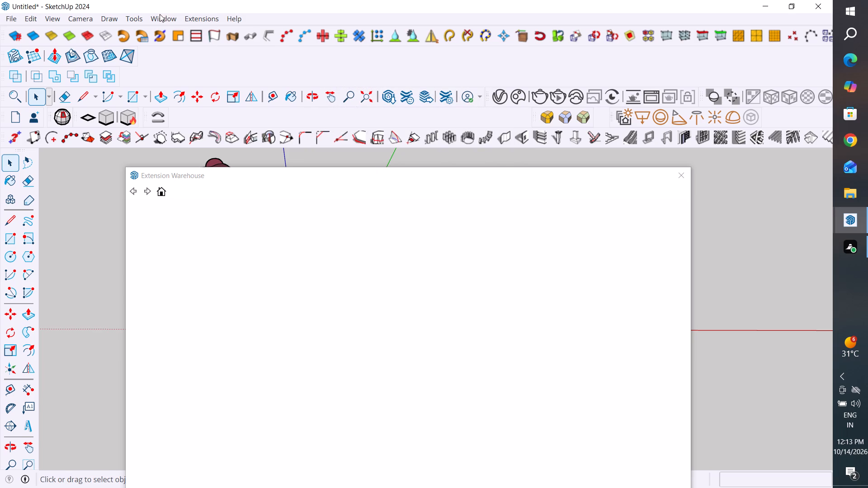
Search the keyboard shortcut functions in the SketchUp preferences for PLAY, and leave the preferences without changing anything.
left_click(156, 14)
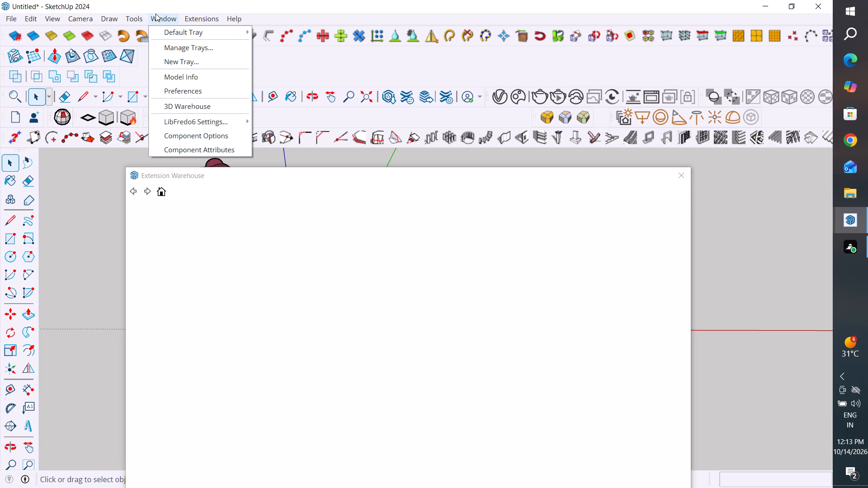
left_click(186, 91)
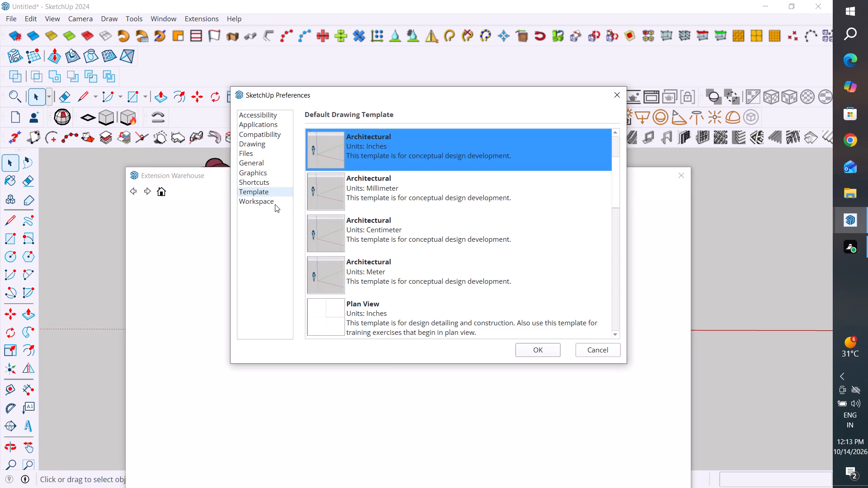
left_click(258, 180)
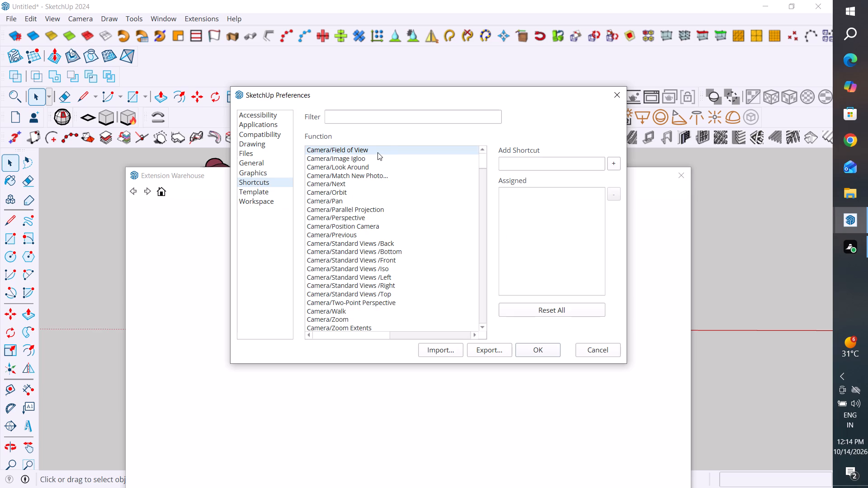
left_click(403, 117)
type("PLAY")
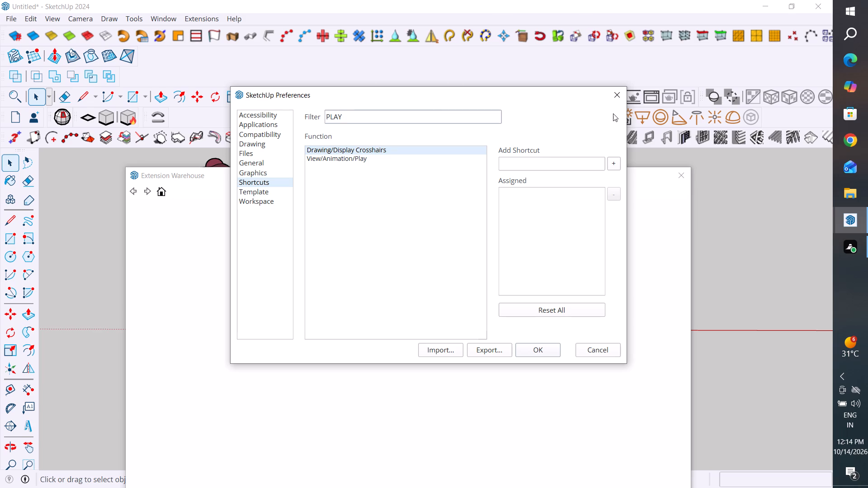
left_click(618, 98)
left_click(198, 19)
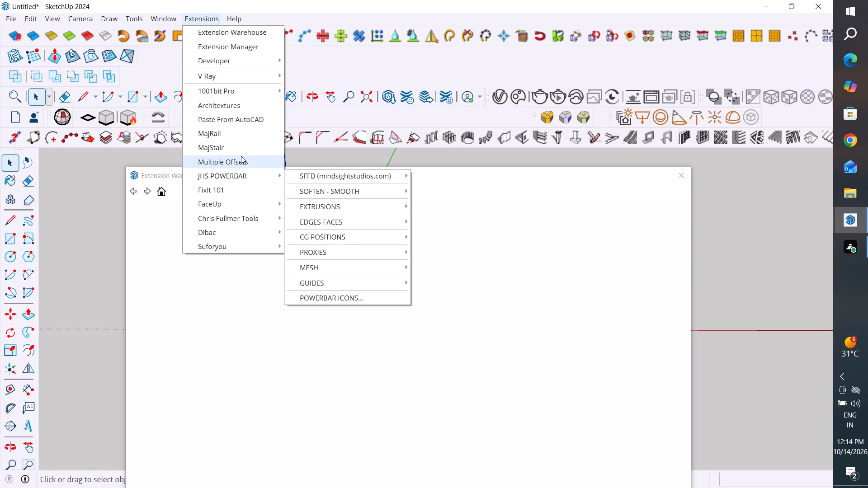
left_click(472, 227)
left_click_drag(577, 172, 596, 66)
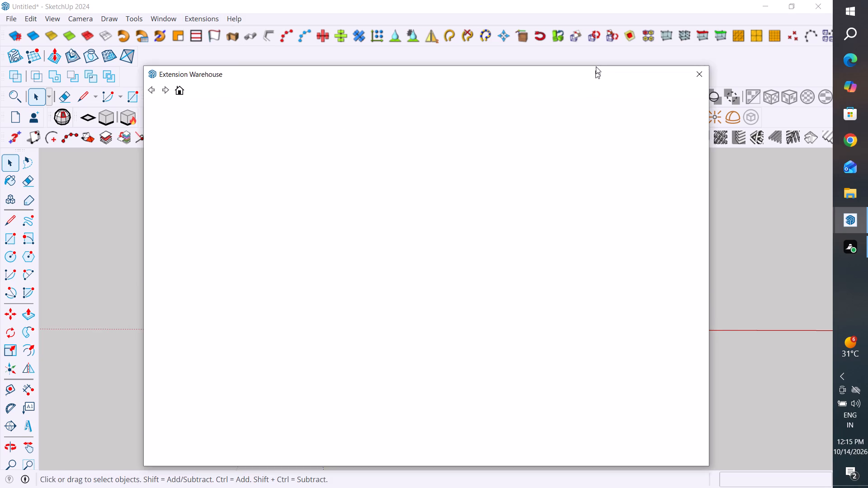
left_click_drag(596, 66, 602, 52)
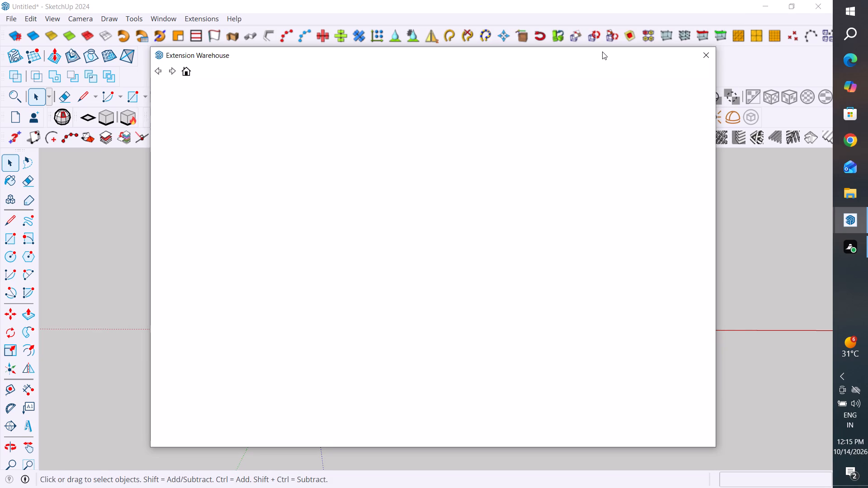
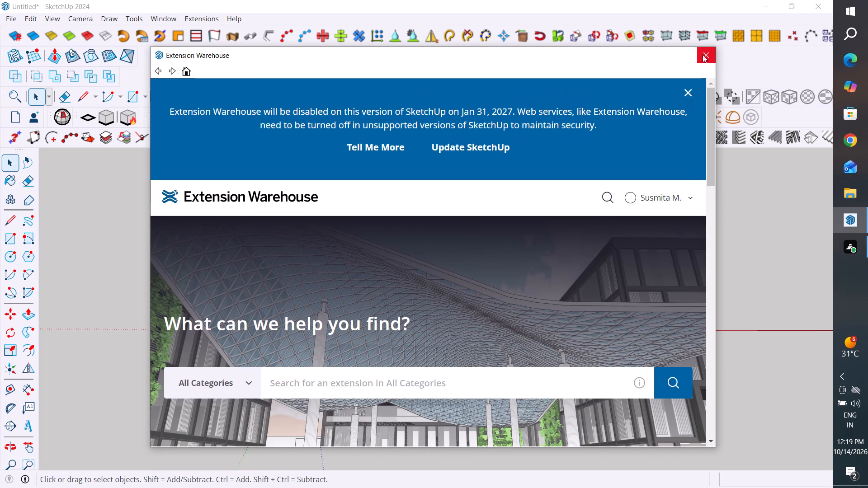
Close the Extension Warehouse window.
left_click(704, 52)
Start an extension installation from the Extension Manager and browse Documents and its Downloads folder for a Ruby (.rbz) extension file.
left_click(206, 20)
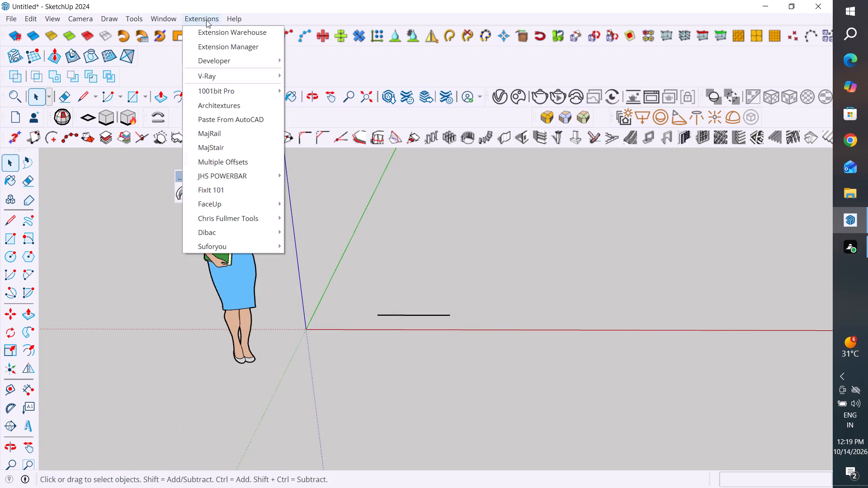
left_click(218, 45)
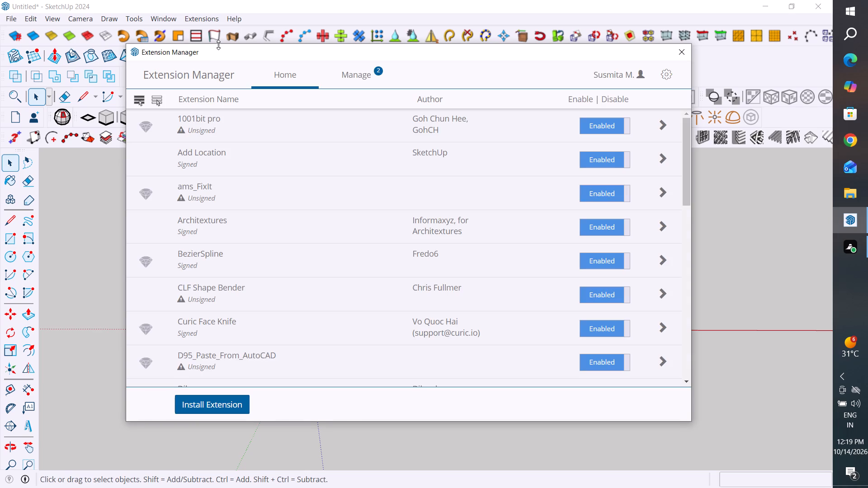
left_click(234, 418)
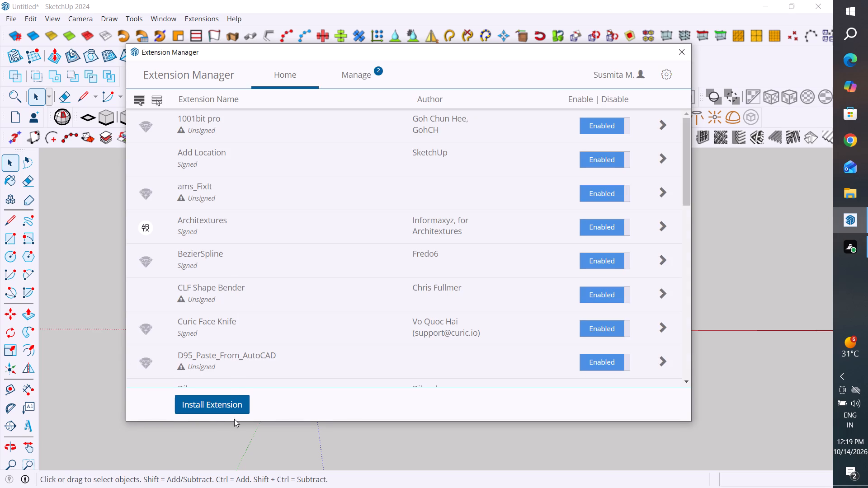
left_click(232, 409)
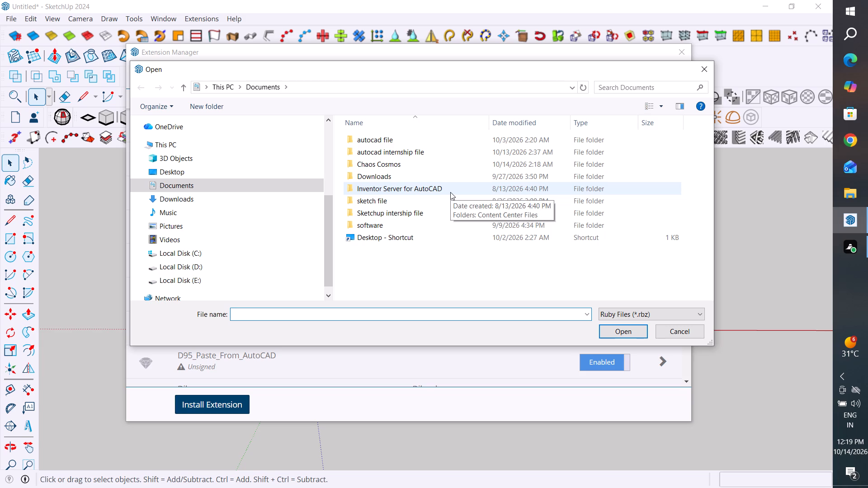
double_click(405, 178)
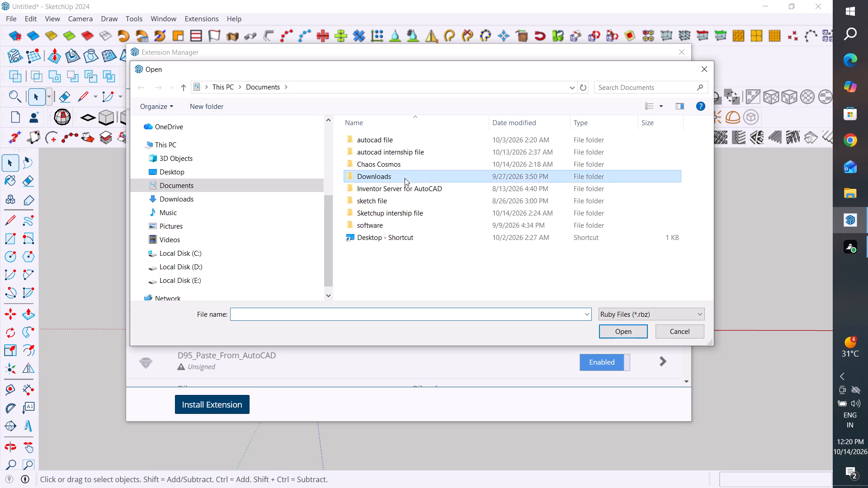
left_click(248, 189)
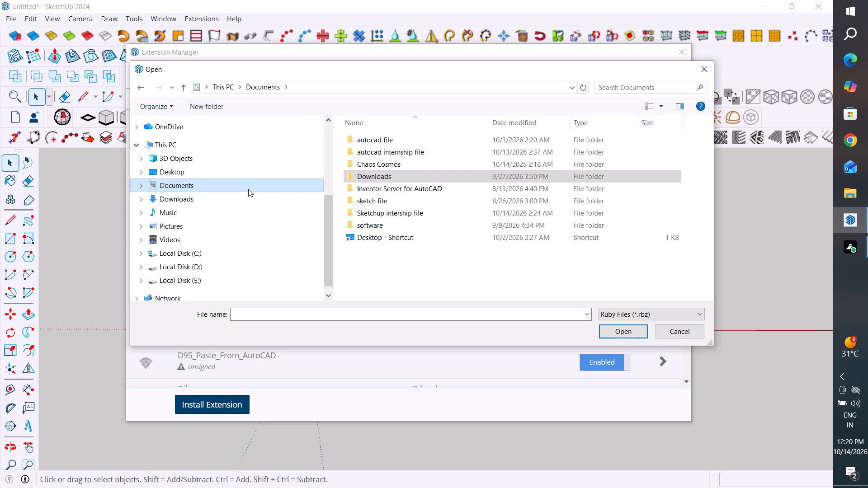
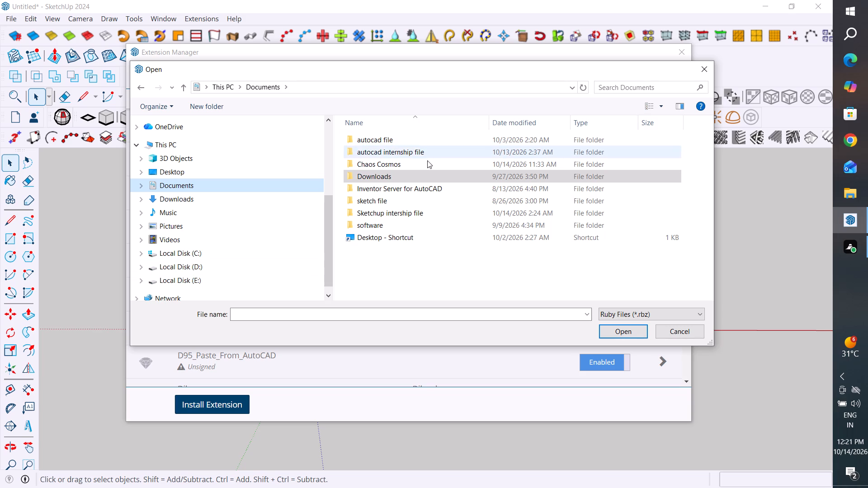
Dismiss the extension file selection without choosing a file and close the Extension Manager.
left_click(698, 72)
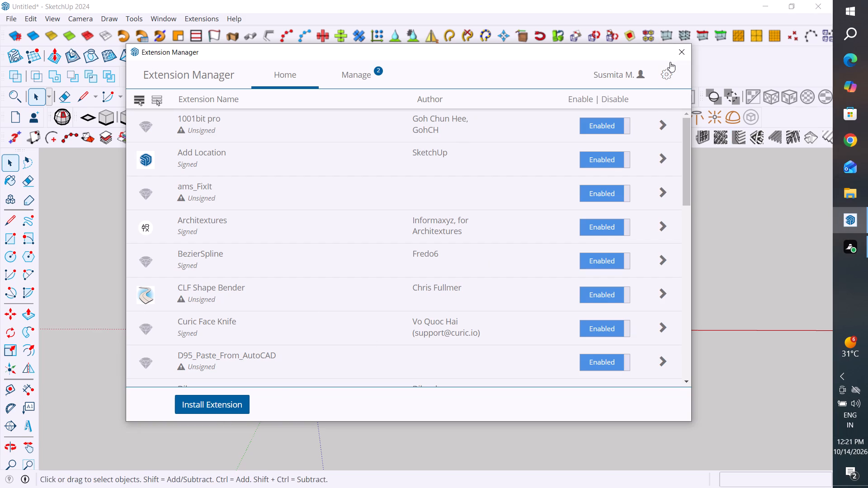
left_click(685, 50)
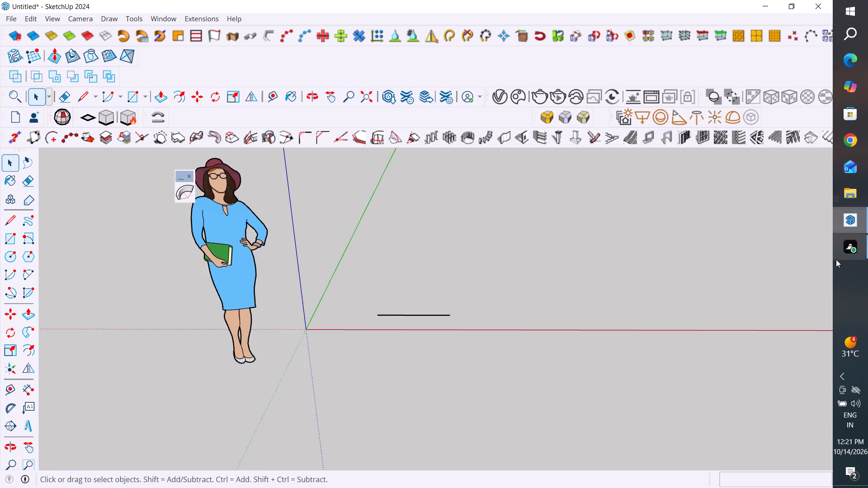
Search Windows for WH and launch the WhatsApp app.
left_click(852, 33)
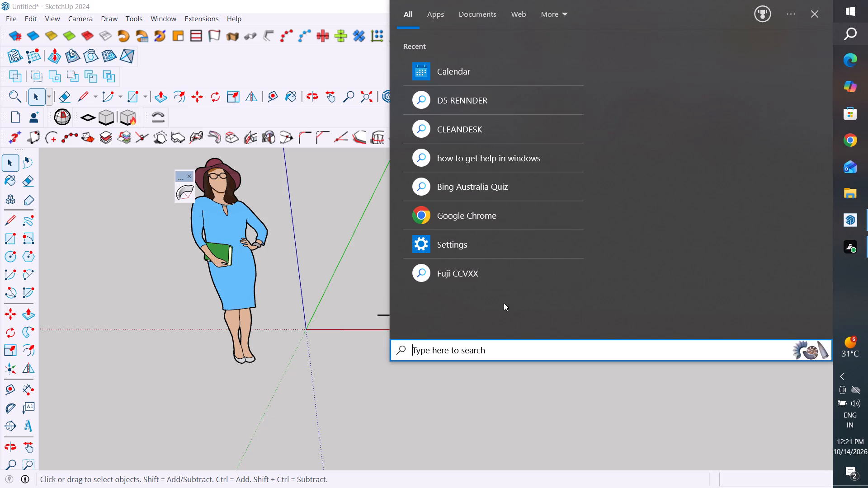
left_click(470, 353)
type("WH")
left_click(534, 68)
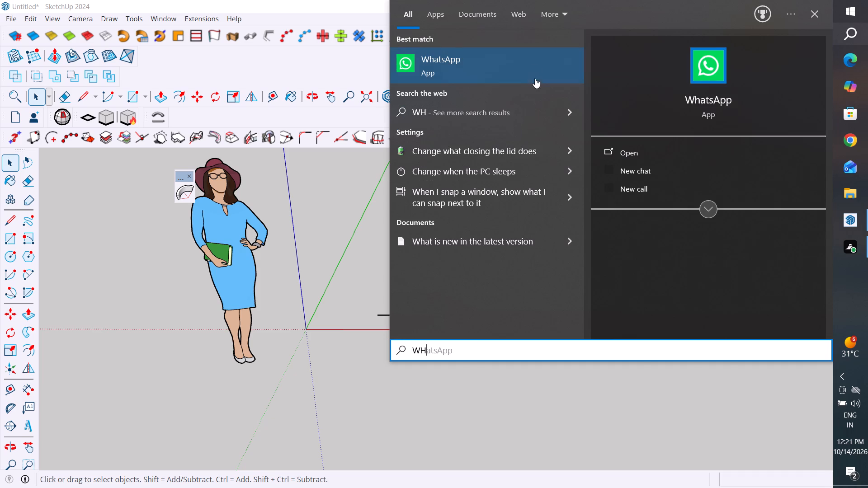
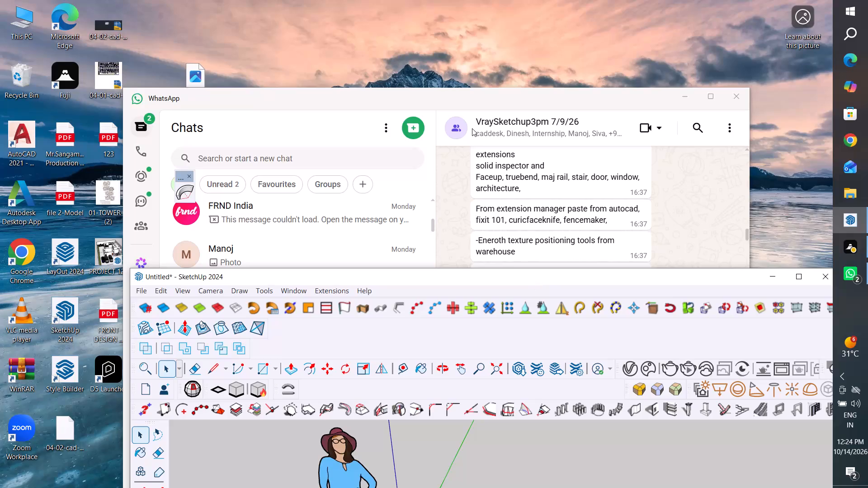
Switch to the WhatsApp window showing the VraySketchup group chat and reposition it slightly on the desktop.
left_click_drag(491, 100, 508, 121)
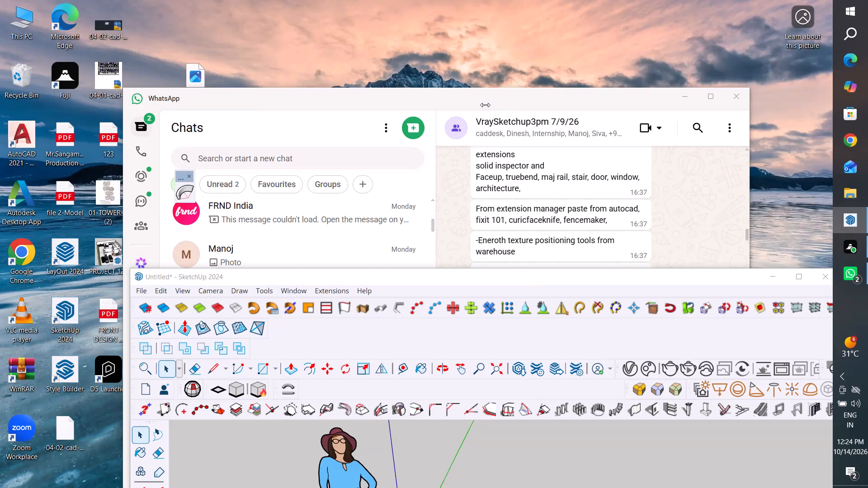
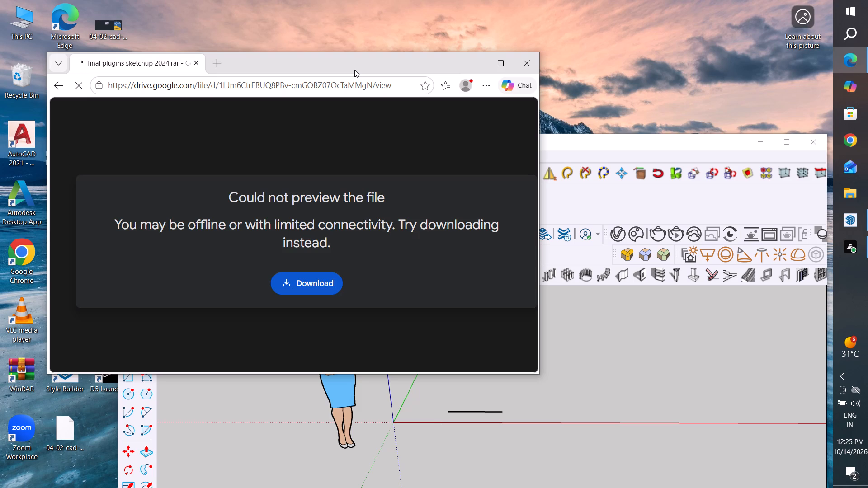
Download final plugins sketchup 2024.rar from the shared Drive page, accepting the unscanned file and requesting the download again.
left_click(315, 284)
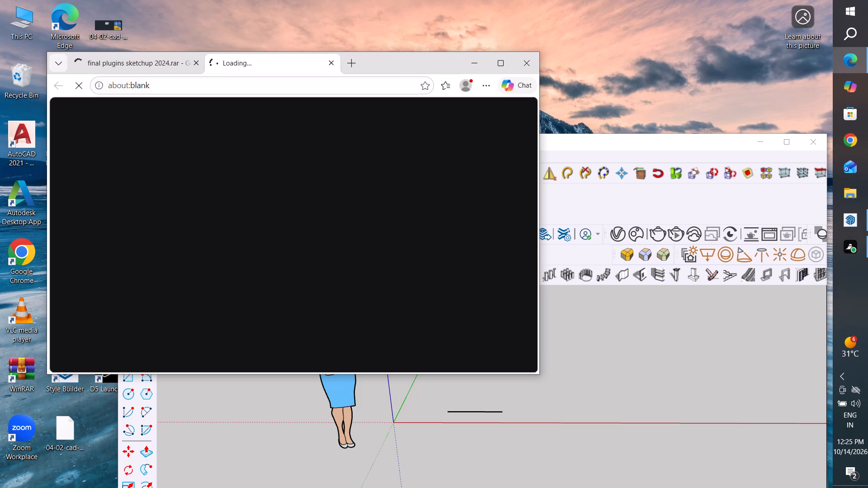
left_click_drag(396, 62, 470, 34)
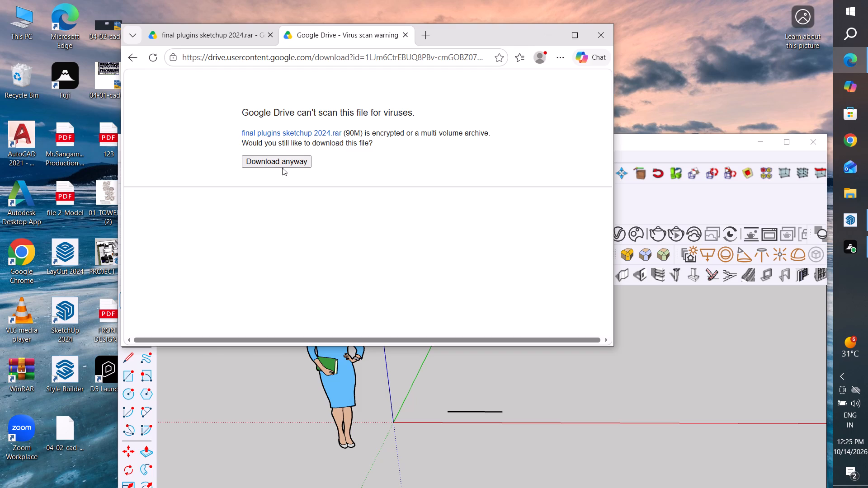
left_click(240, 32)
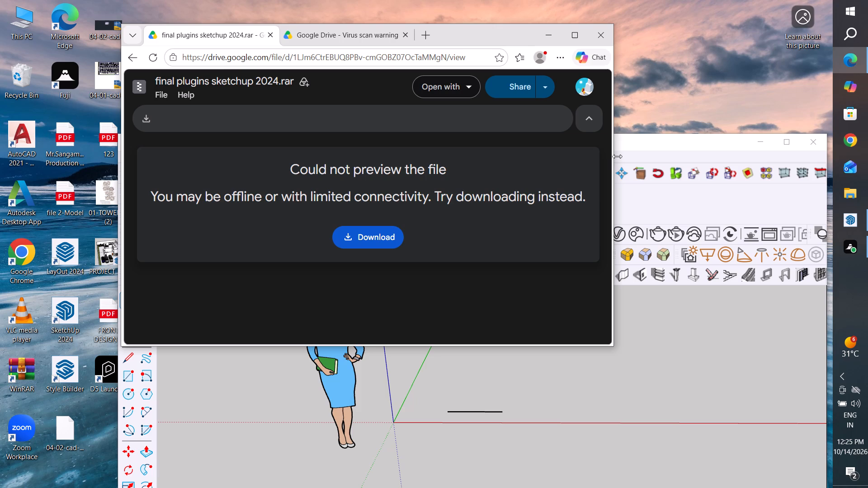
left_click_drag(615, 155, 778, 179)
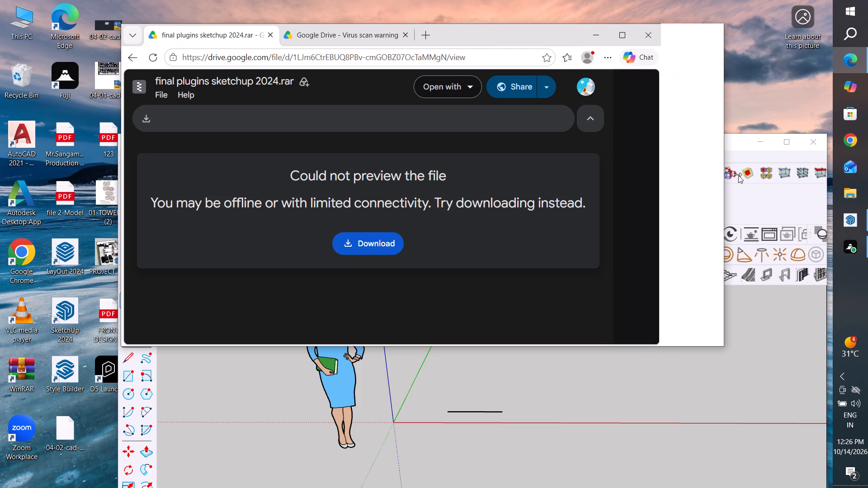
left_click(371, 36)
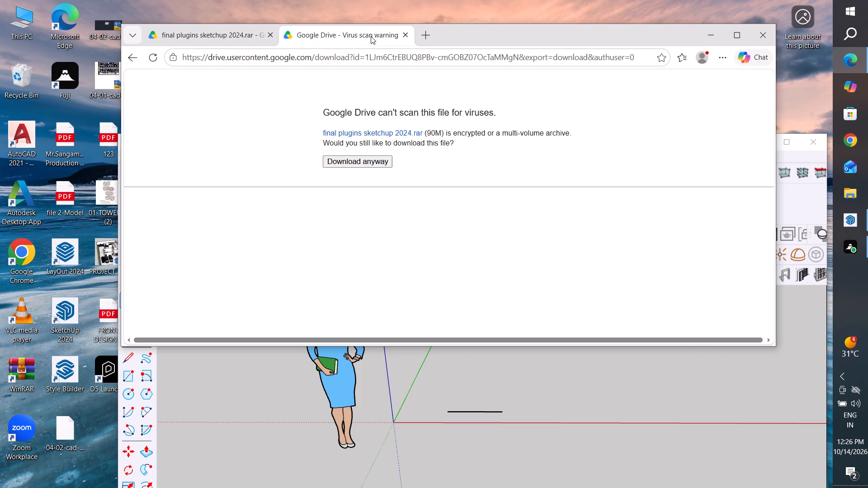
left_click(369, 152)
left_click(372, 163)
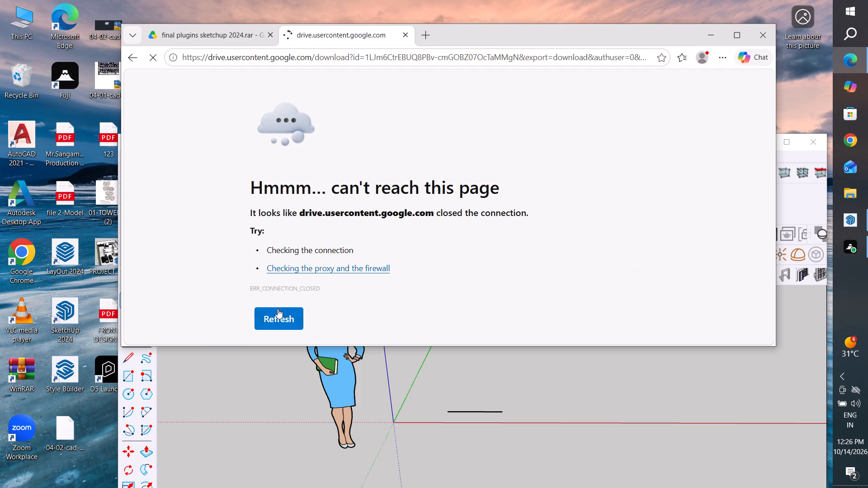
left_click(283, 319)
left_click(226, 31)
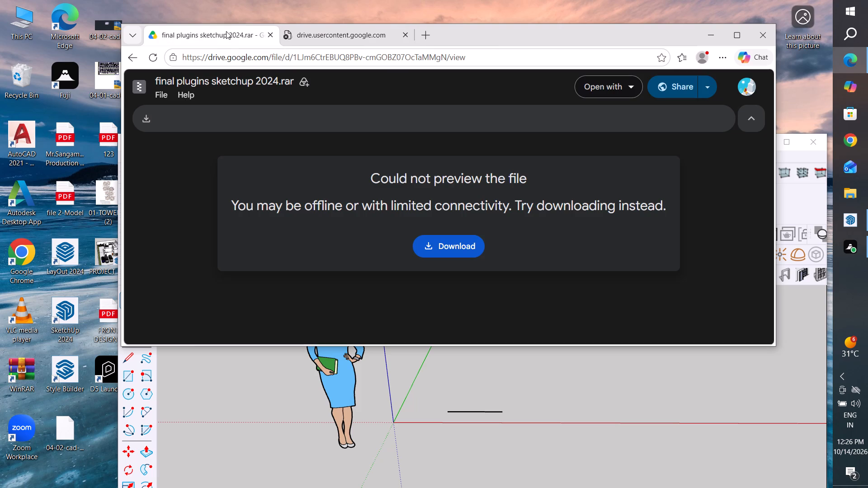
left_click(448, 247)
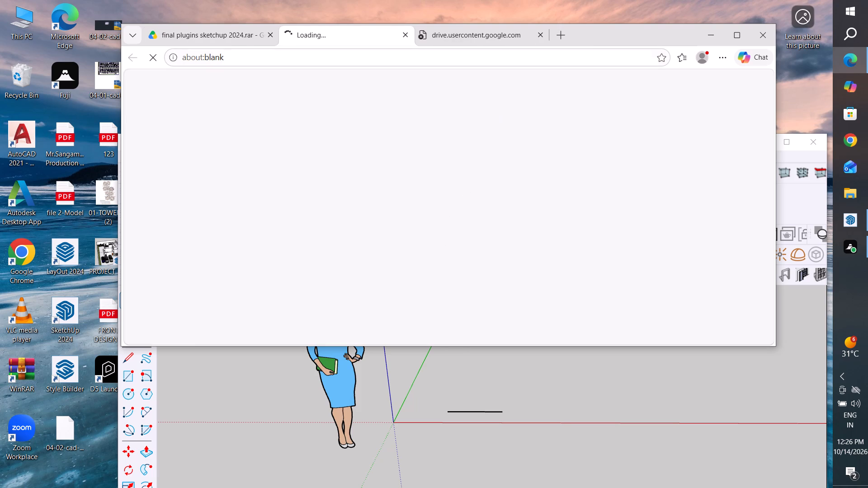
Rearrange the browser and SketchUp windows on the desktop so both the Drive download page and the model are accessible.
left_click_drag(600, 34, 437, 345)
left_click_drag(611, 146, 574, 103)
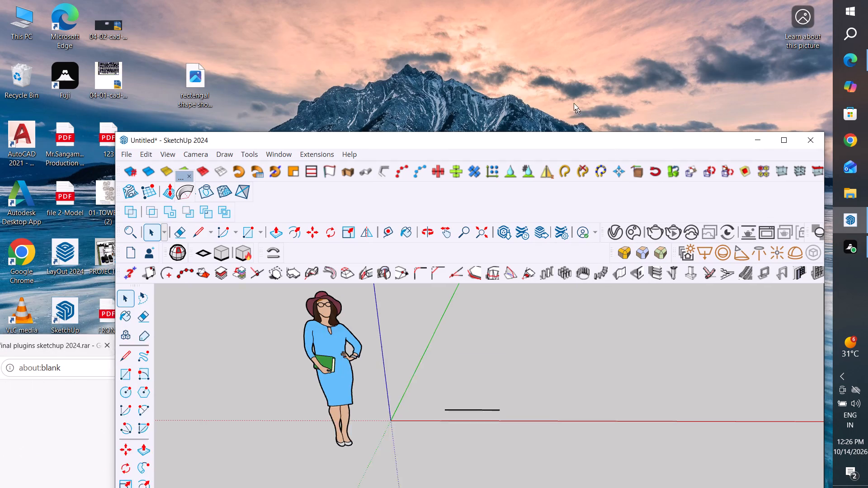
left_click_drag(574, 103, 543, 16)
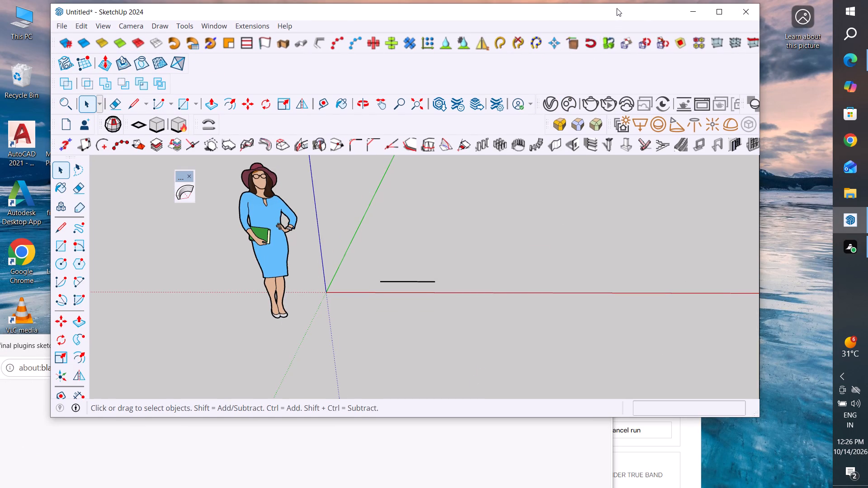
left_click_drag(617, 8, 684, 406)
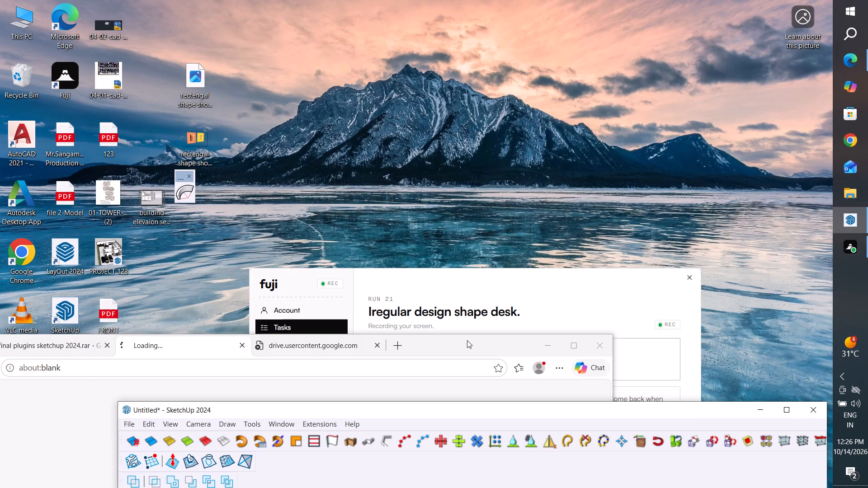
left_click_drag(467, 340, 612, 55)
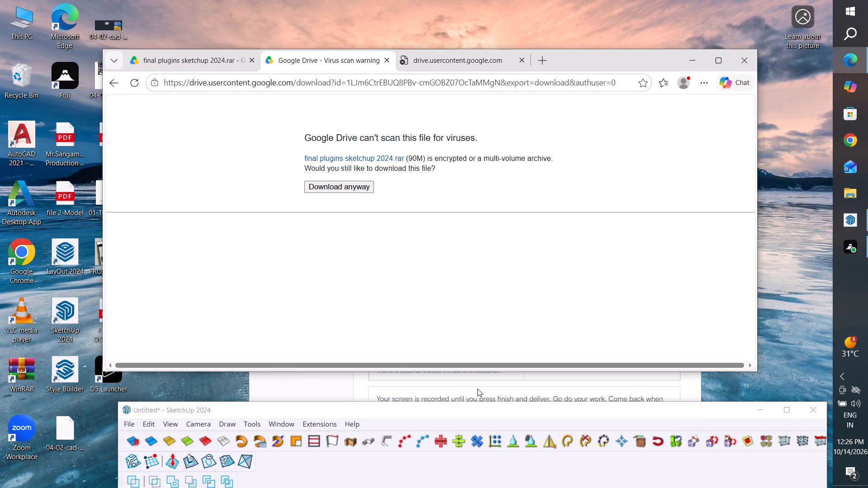
left_click_drag(483, 418, 500, 73)
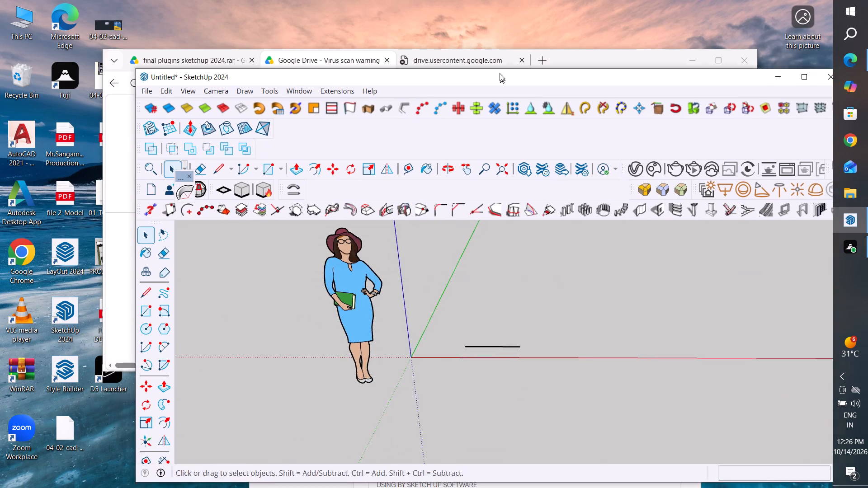
left_click_drag(500, 73, 384, 193)
Check the open Drive download tabs, try to close the browser, and choose to continue downloading the plugin archive.
left_click(484, 61)
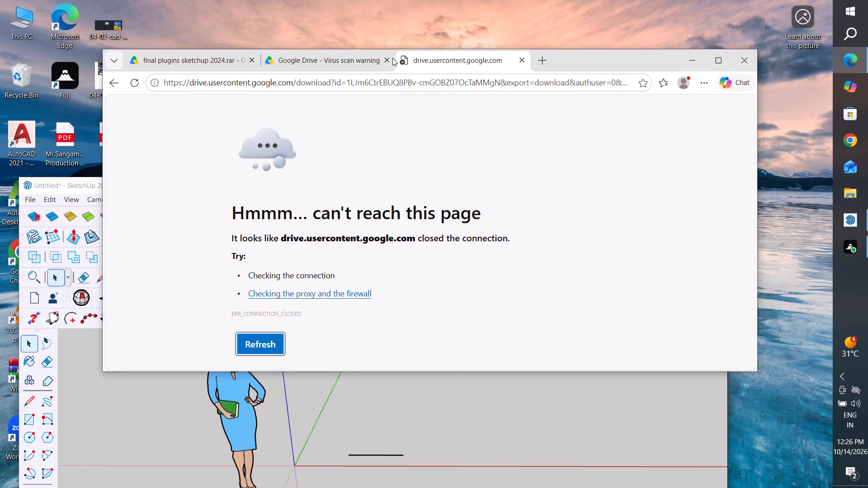
left_click(358, 57)
left_click(189, 57)
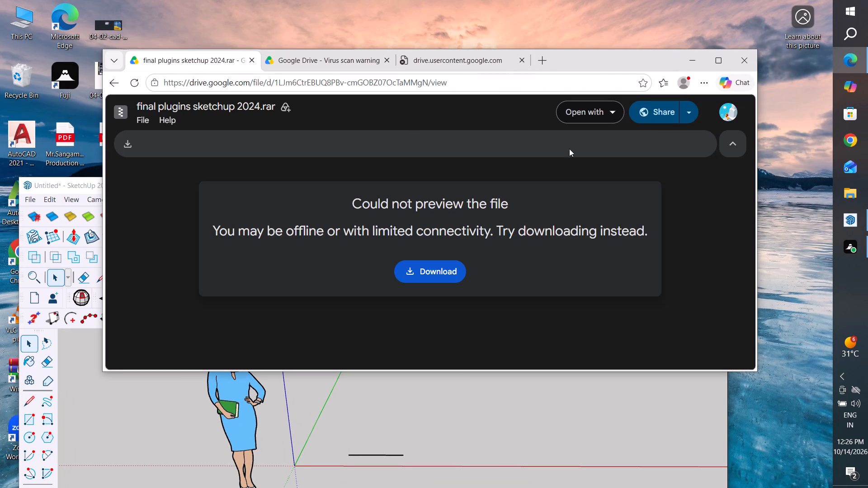
left_click(740, 60)
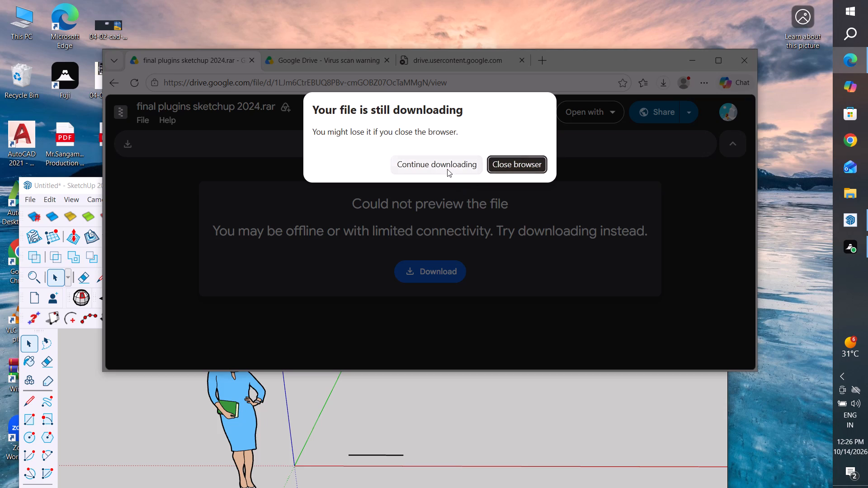
left_click(447, 169)
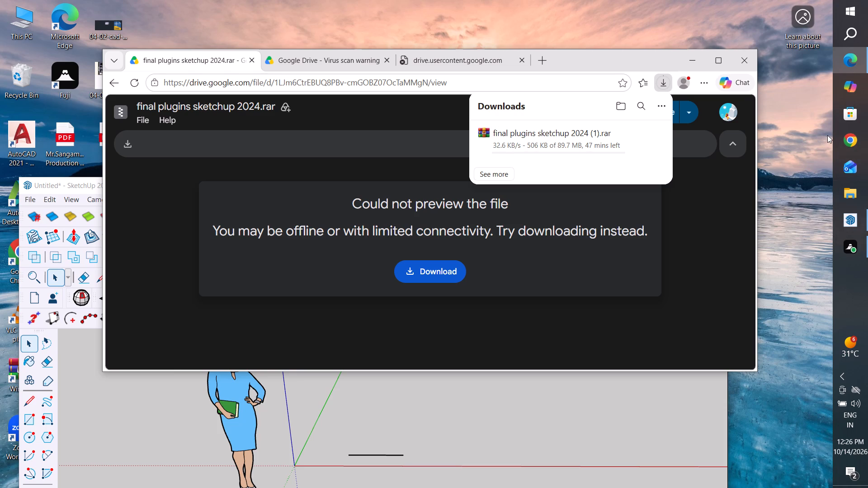
Switch to WhatsApp by searching for it in Windows and launching the app.
left_click(858, 30)
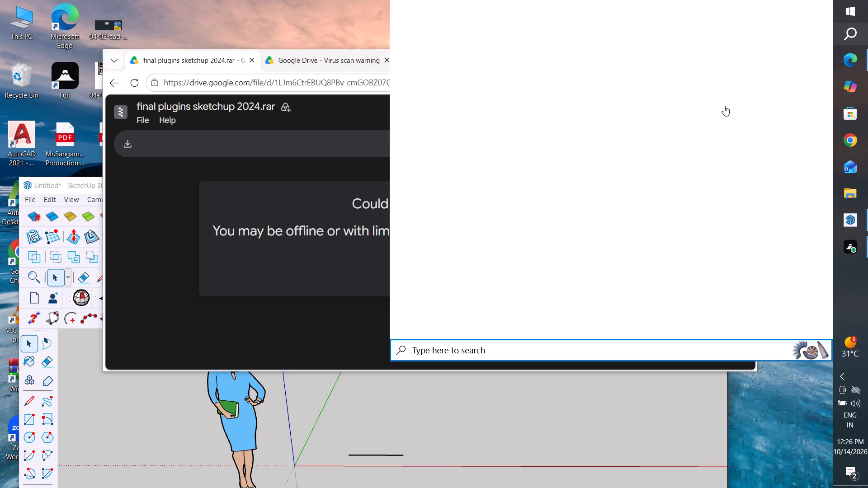
left_click(461, 350)
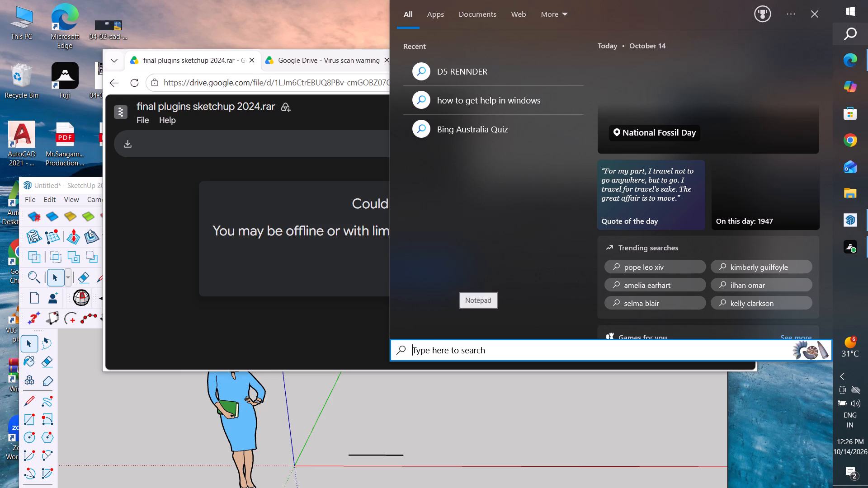
key("w")
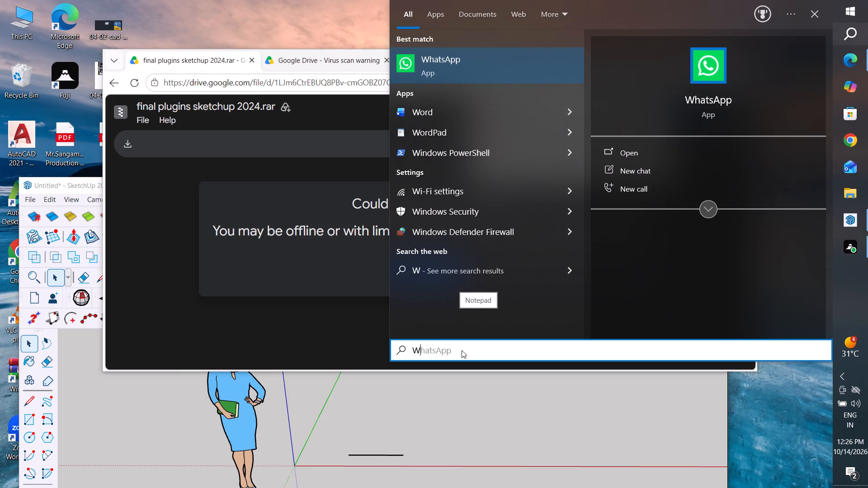
left_click(498, 53)
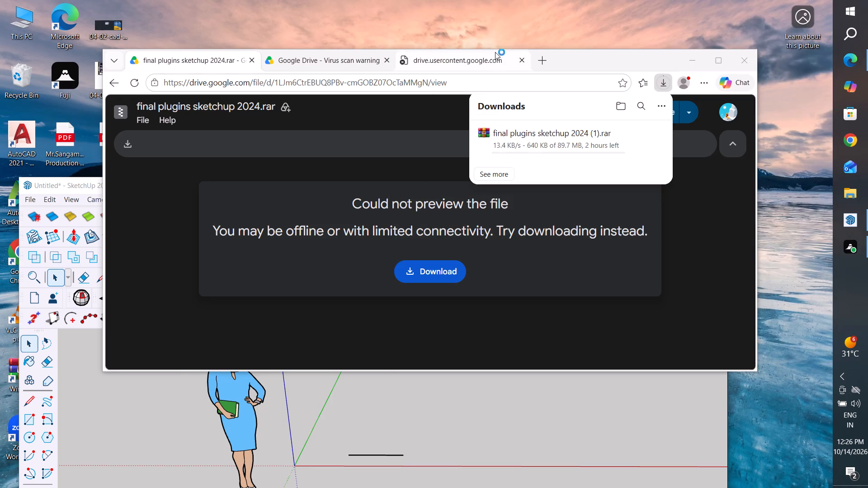
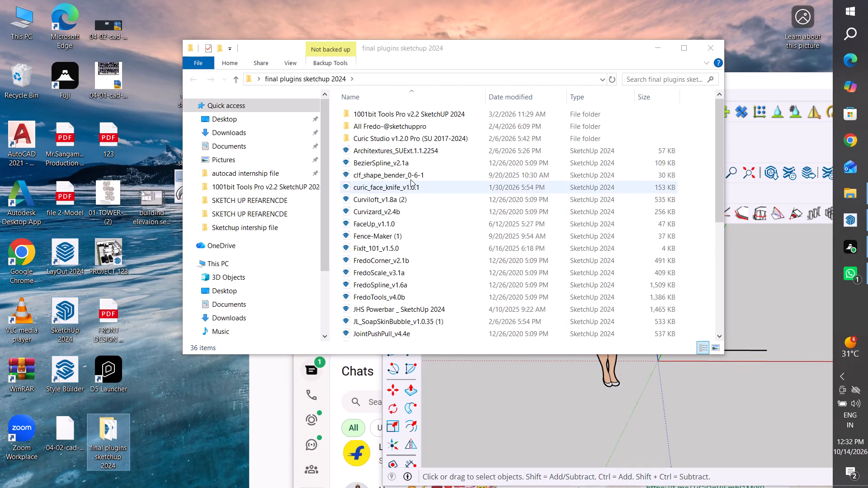
Look through the extension files and folders in the final plugins sketchup 2024 folder.
scroll(428, 132, "down", 2)
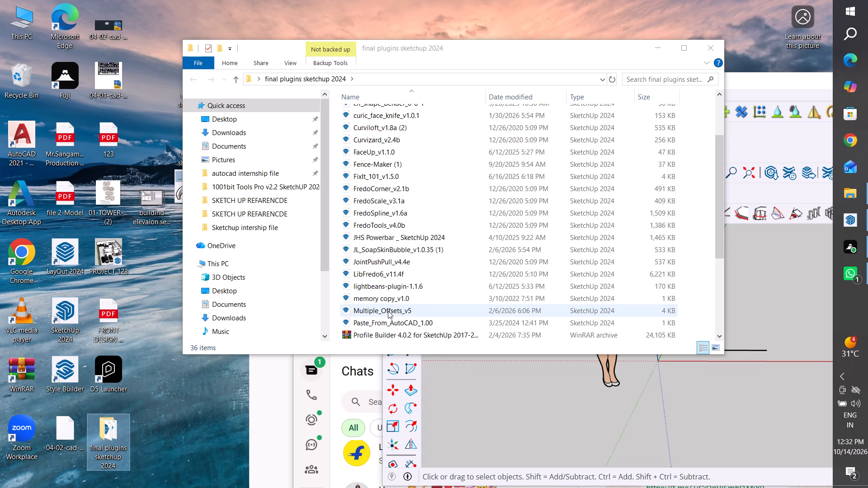
scroll(391, 262, "down", 3)
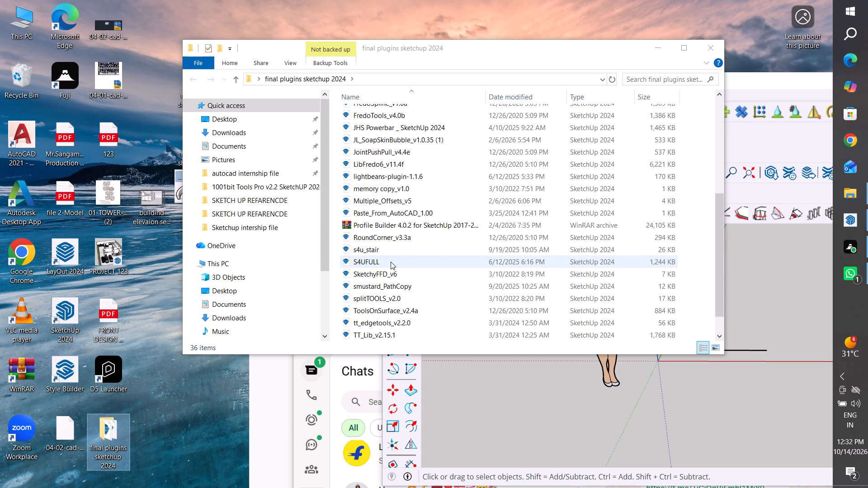
scroll(376, 320, "down", 3)
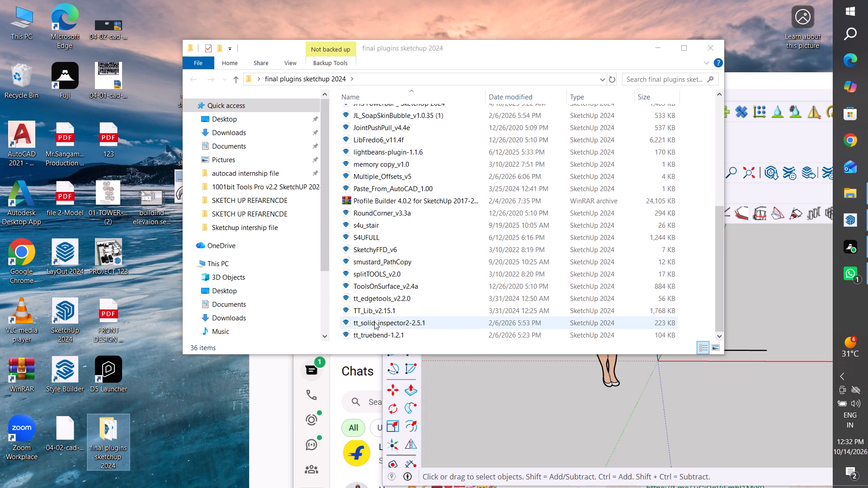
scroll(374, 322, "down", 2)
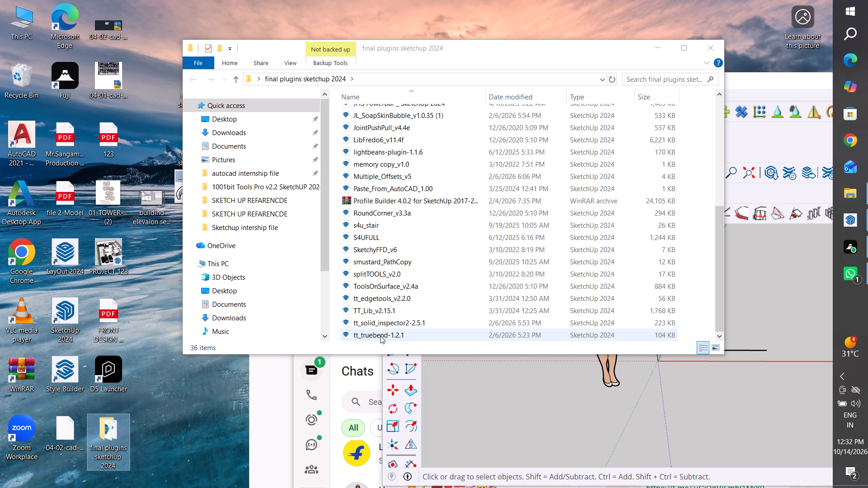
scroll(377, 331, "down", 4)
scroll(381, 328, "up", 1)
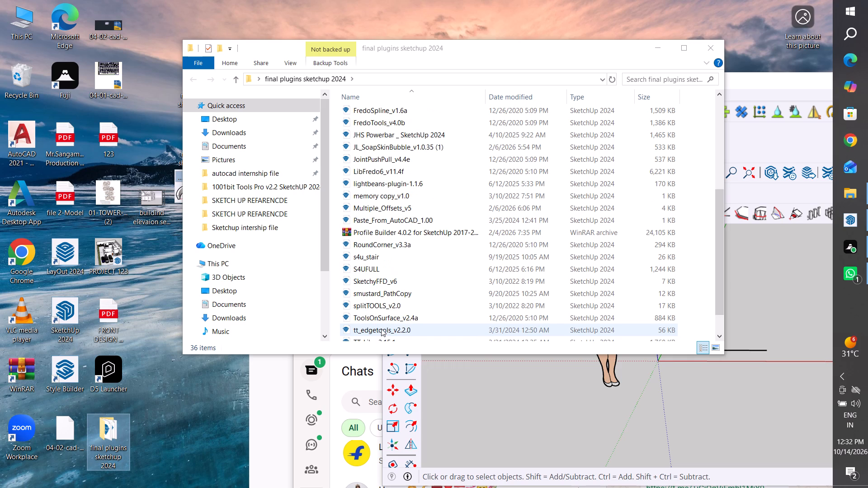
scroll(389, 287, "up", 1)
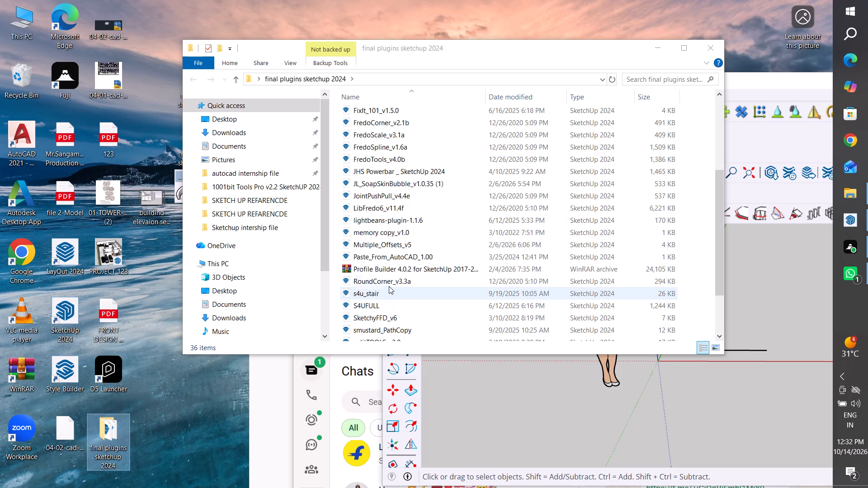
scroll(384, 282, "up", 3)
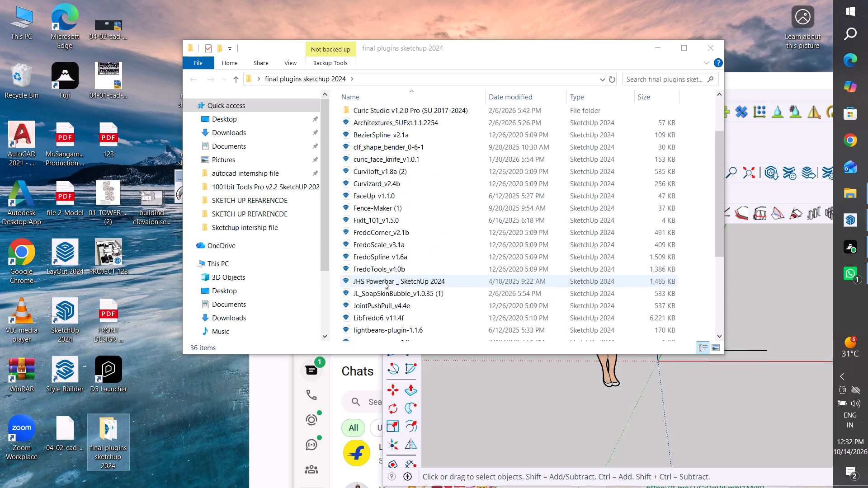
scroll(384, 282, "up", 2)
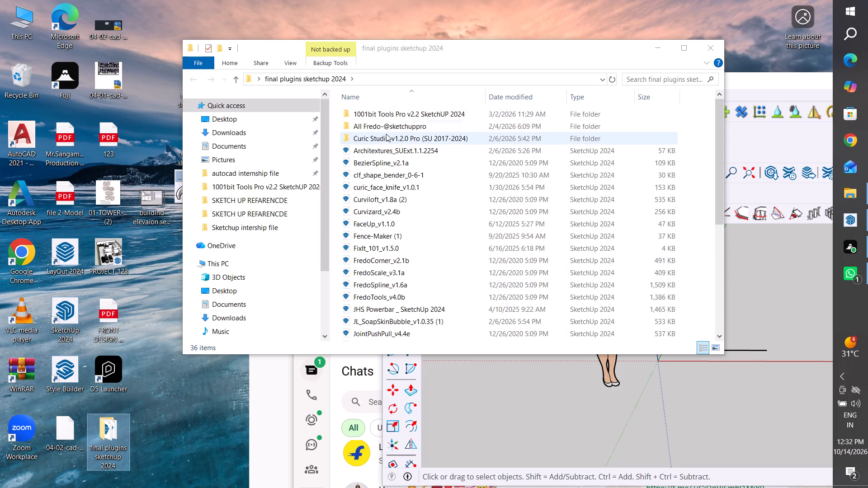
Inspect the 1001bit Tools Pro v2.2 SketchUP 2024 folder and its nested subfolder, and return to the main plugins folder.
double_click(390, 117)
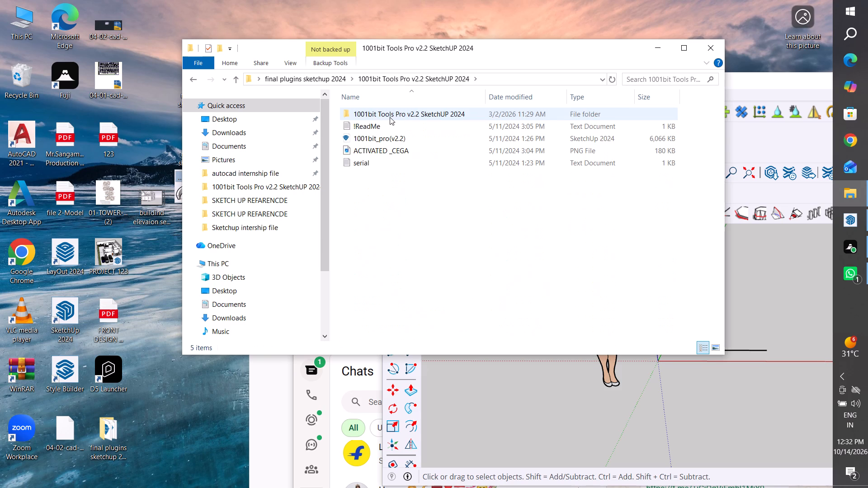
double_click(390, 117)
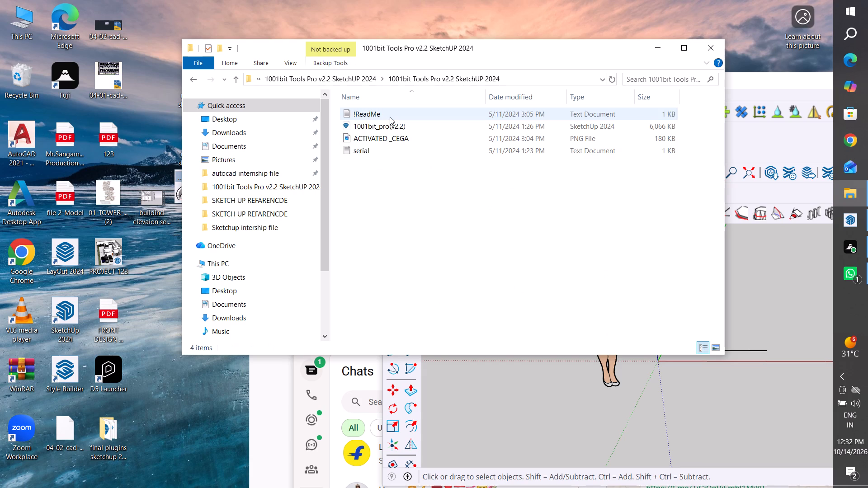
left_click(231, 78)
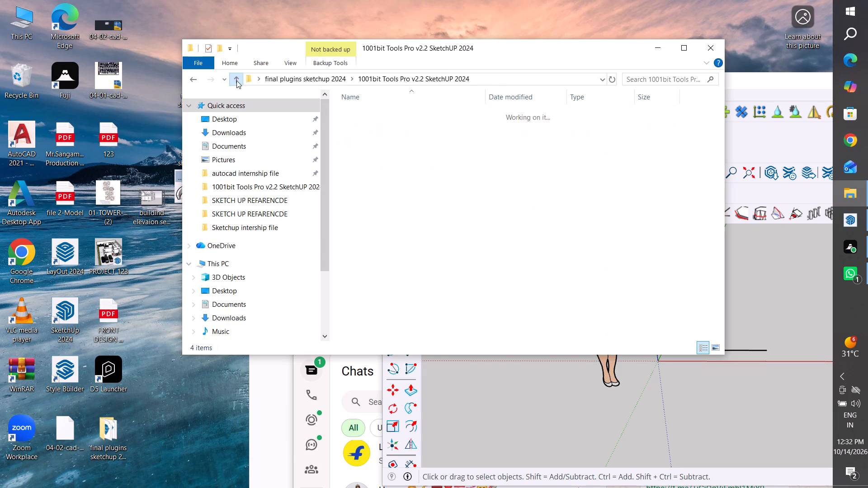
left_click(238, 81)
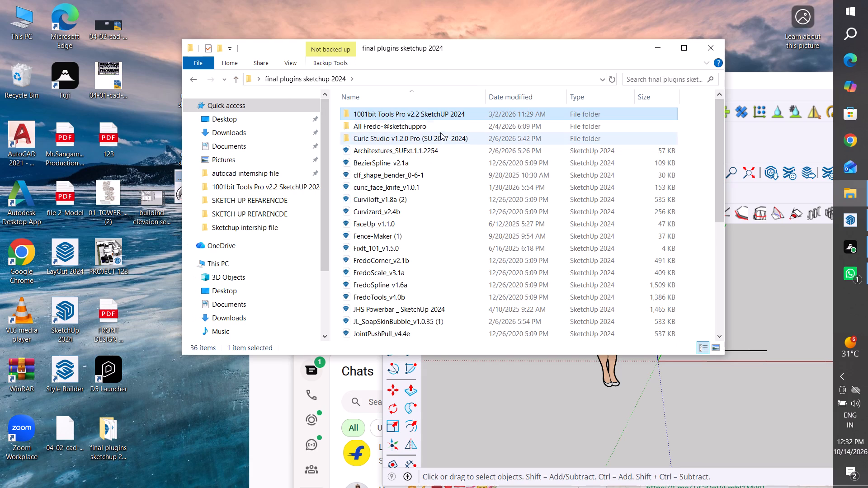
double_click(439, 122)
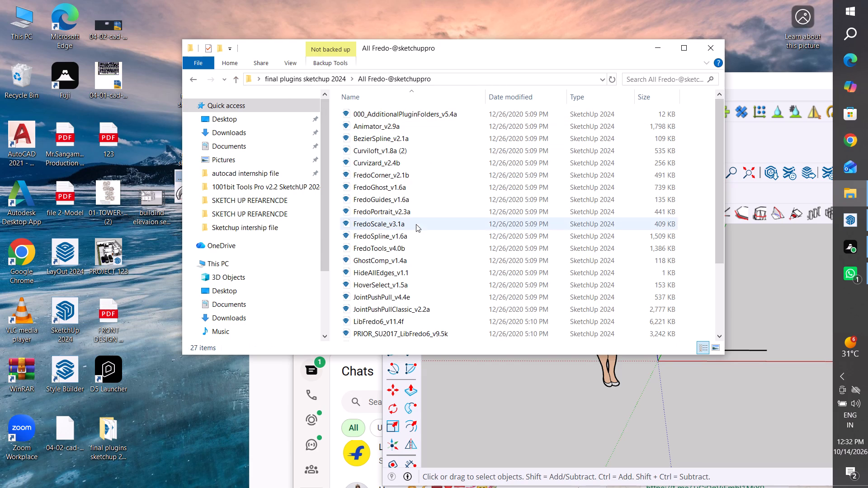
scroll(374, 299, "down", 9)
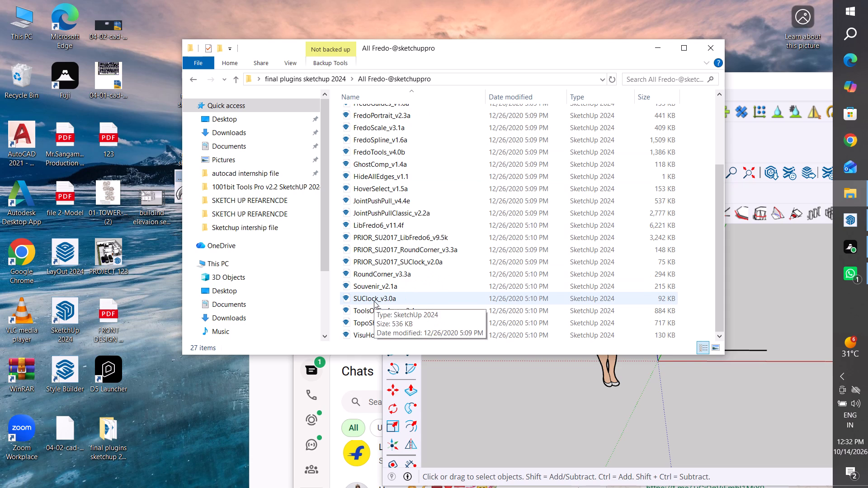
scroll(374, 301, "down", 2)
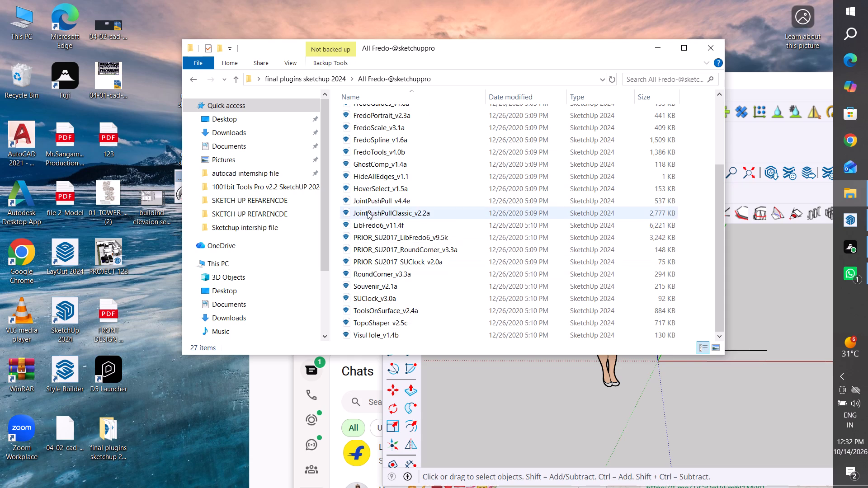
scroll(371, 180, "up", 4)
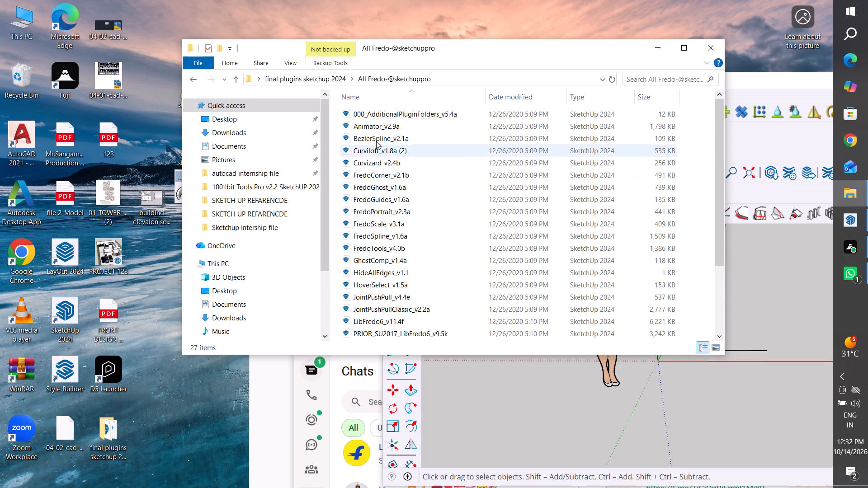
scroll(380, 125, "up", 4)
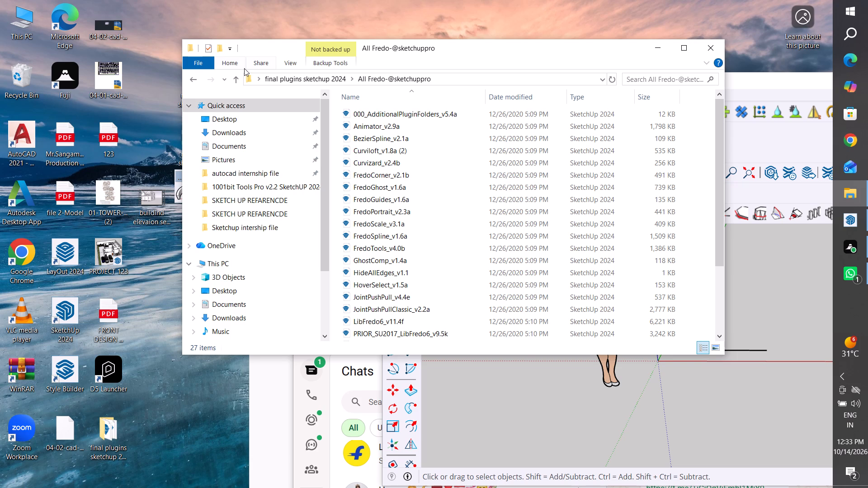
left_click(227, 76)
left_click(237, 80)
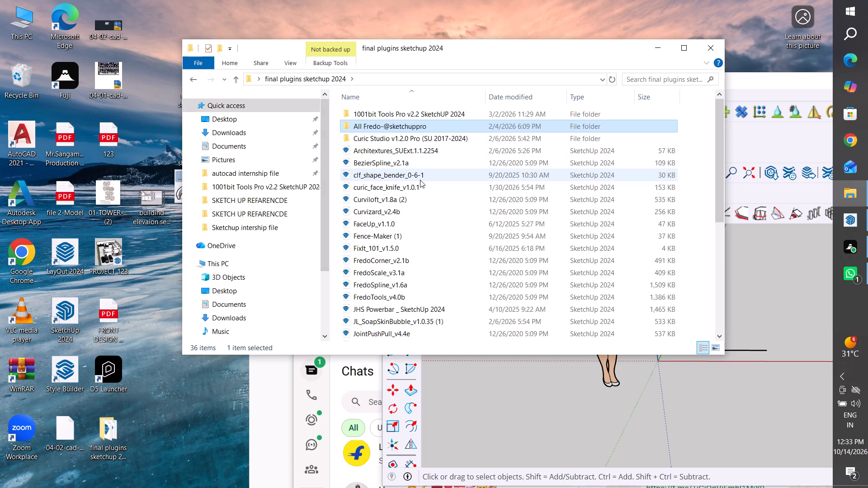
Read the !ReadMe file in the nested 1001bit Tools Pro v2.2 SketchUP 2024 folder and close it.
scroll(420, 180, "up", 3)
double_click(415, 117)
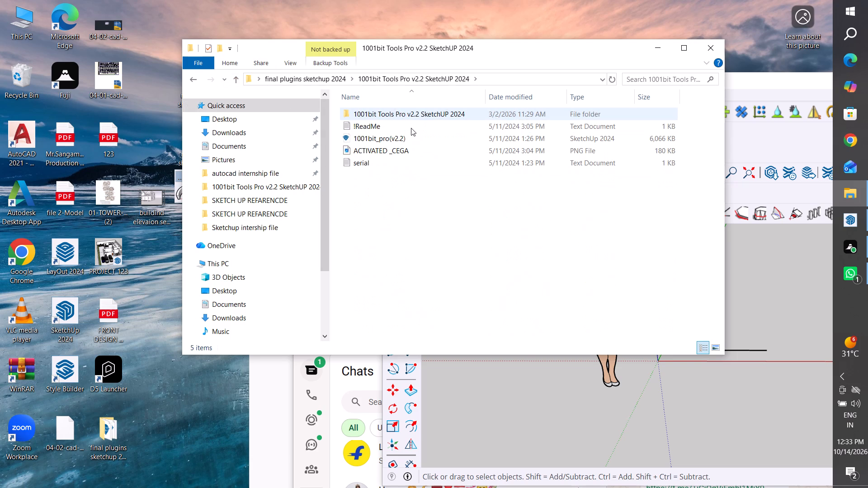
double_click(414, 116)
double_click(414, 116)
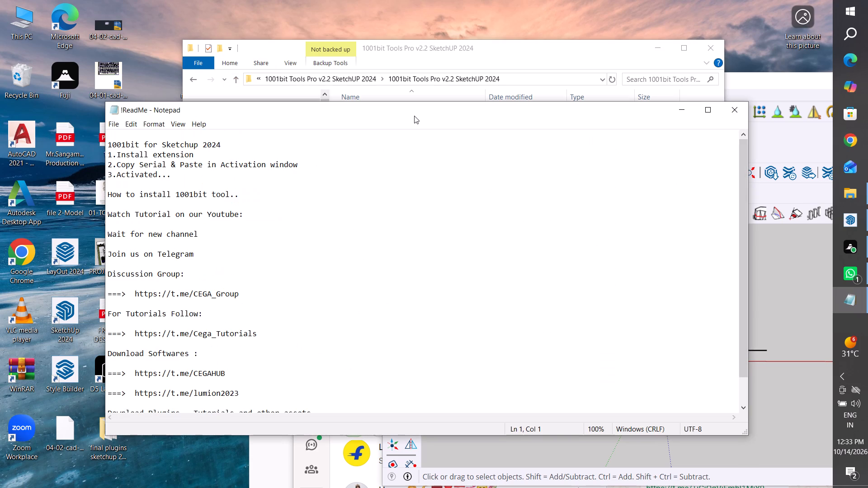
left_click(739, 106)
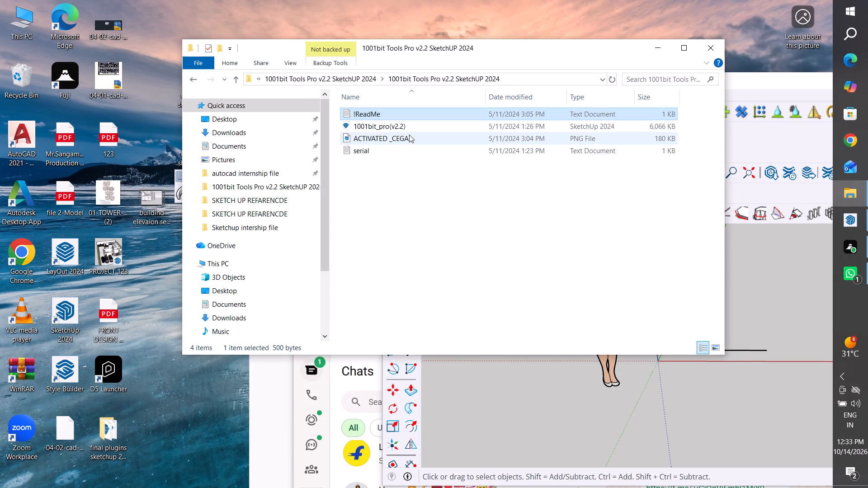
Open the 1001bit_pro(v2.2) extension file in SketchUp and return to the main plugins folder.
double_click(401, 127)
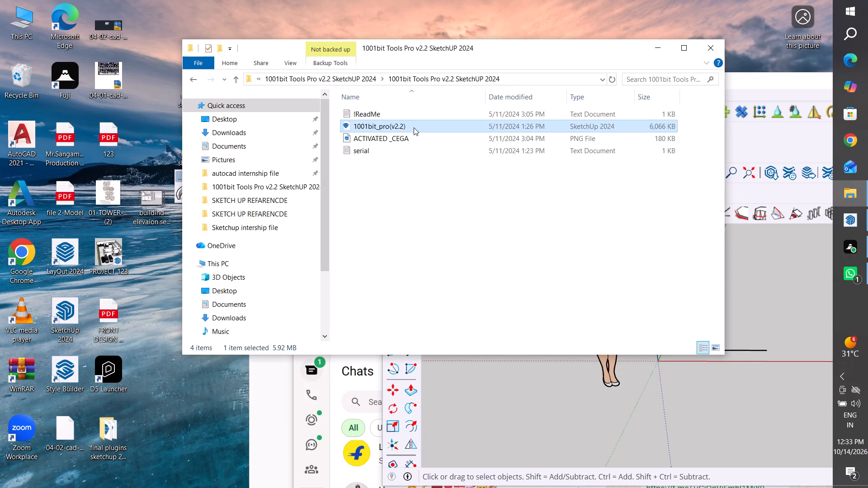
left_click(238, 78)
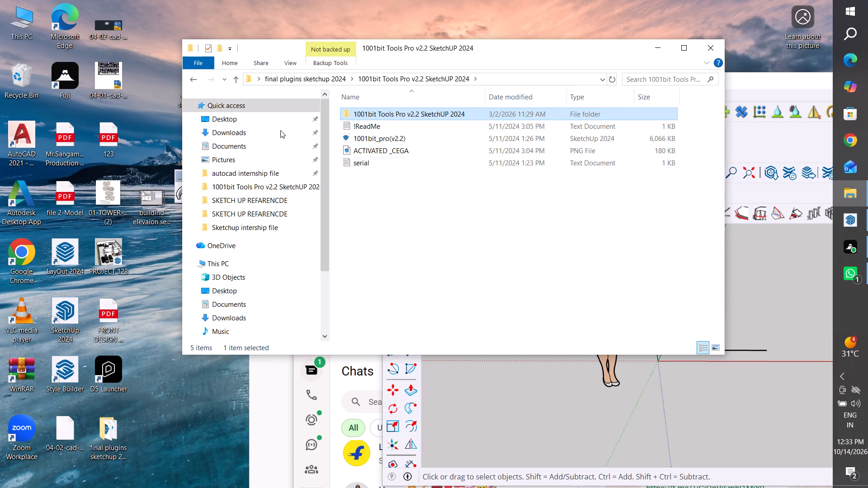
left_click(233, 80)
scroll(431, 151, "up", 4)
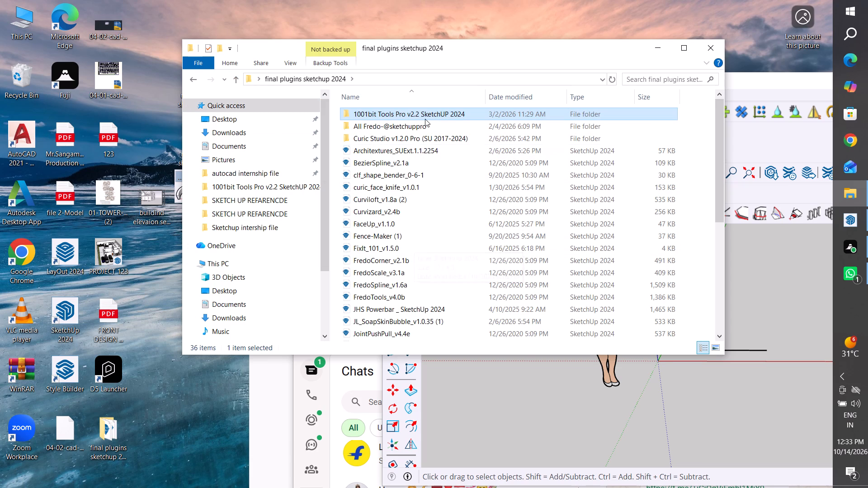
double_click(416, 127)
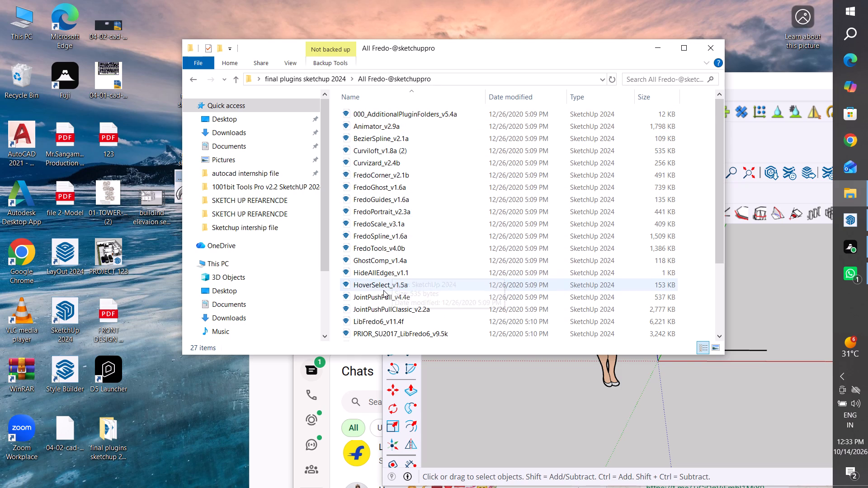
scroll(383, 290, "down", 4)
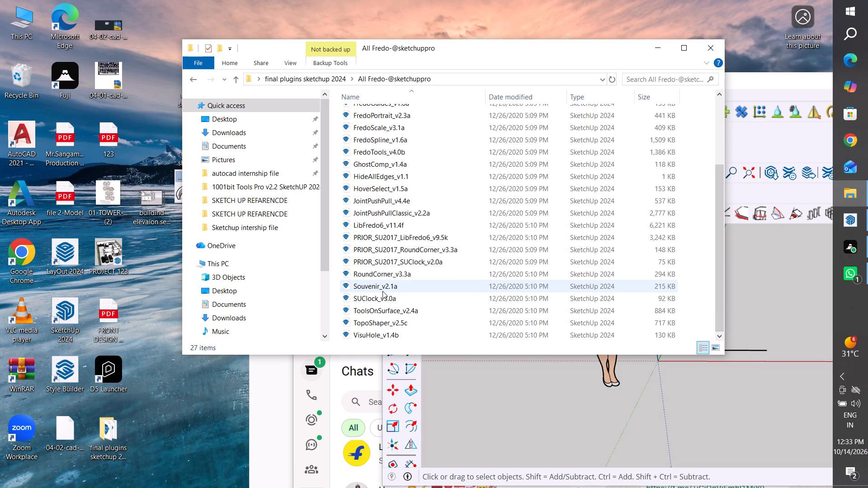
scroll(382, 291, "down", 2)
scroll(363, 340, "down", 6)
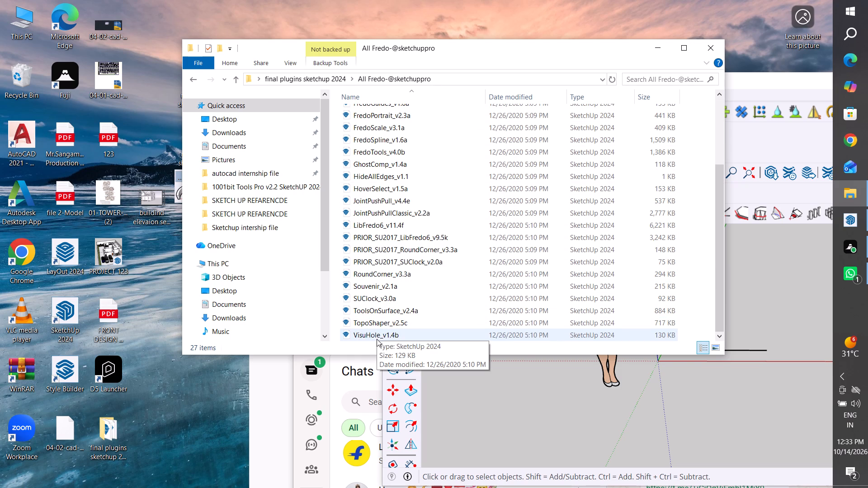
scroll(383, 321, "down", 4)
scroll(406, 128, "up", 3)
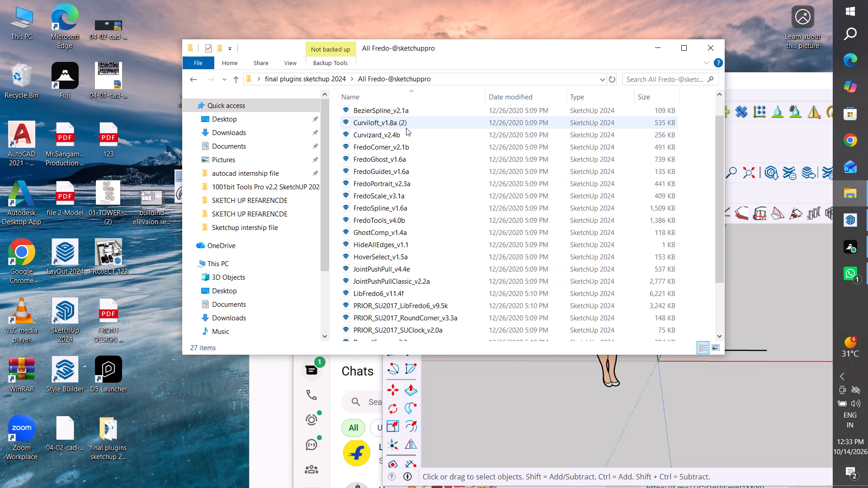
scroll(406, 128, "up", 3)
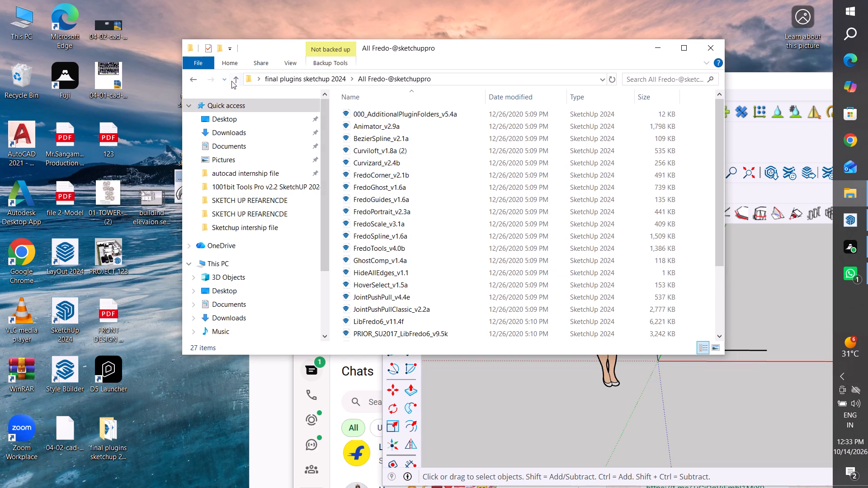
left_click(232, 81)
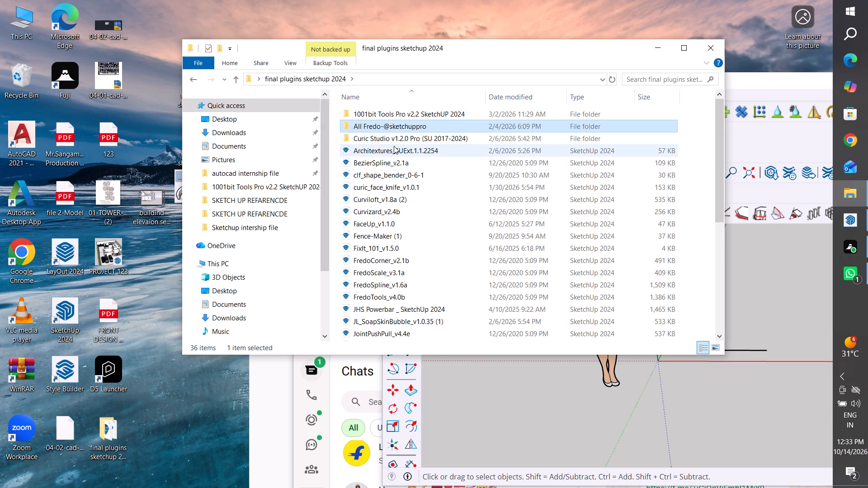
Review the extension files further down the final plugins sketchup 2024 folder.
scroll(373, 311, "down", 3)
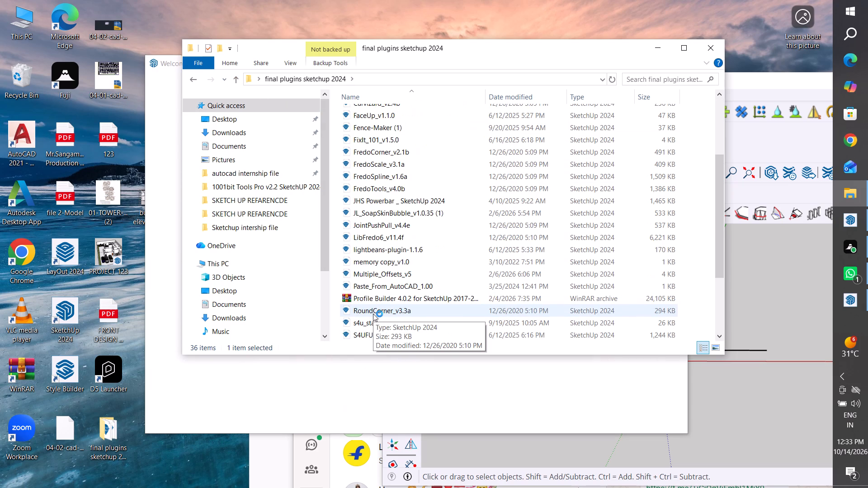
scroll(394, 314, "down", 4)
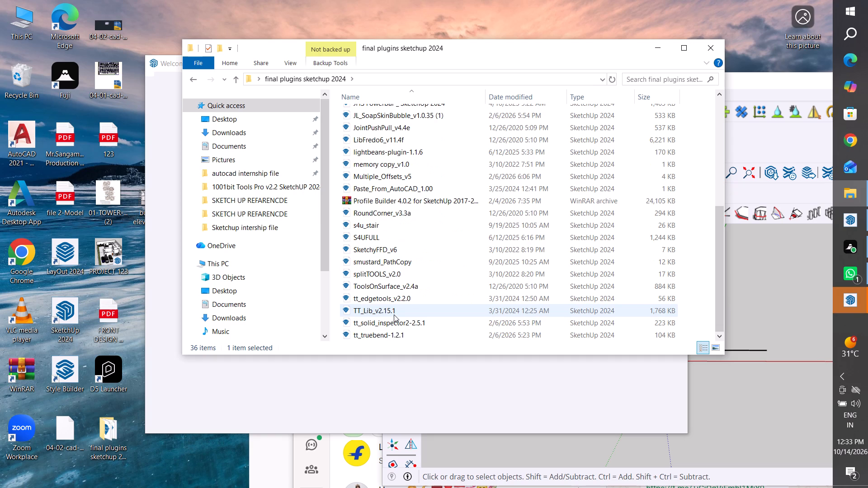
scroll(367, 325, "down", 4)
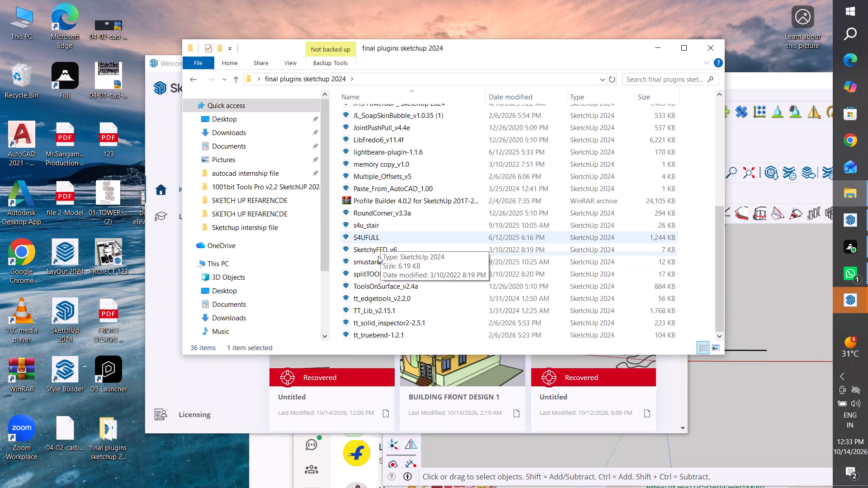
Locate the memory copy_v1.0 extension file in the final plugins sketchup 2024 folder and close the folder window.
left_click(197, 381)
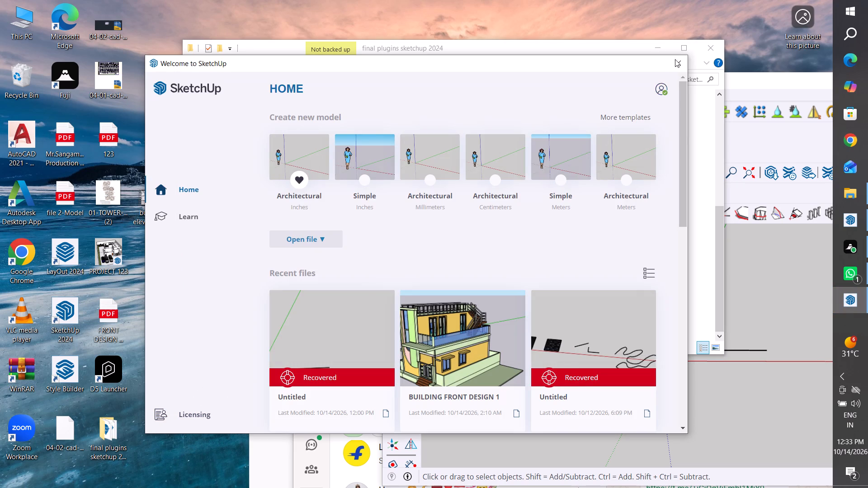
left_click(684, 54)
scroll(264, 439, "down", 6)
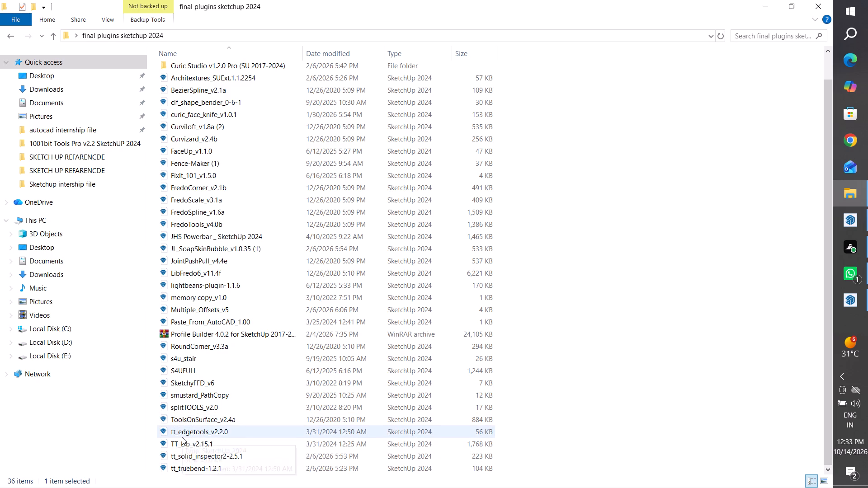
left_click(208, 305)
left_click(221, 293)
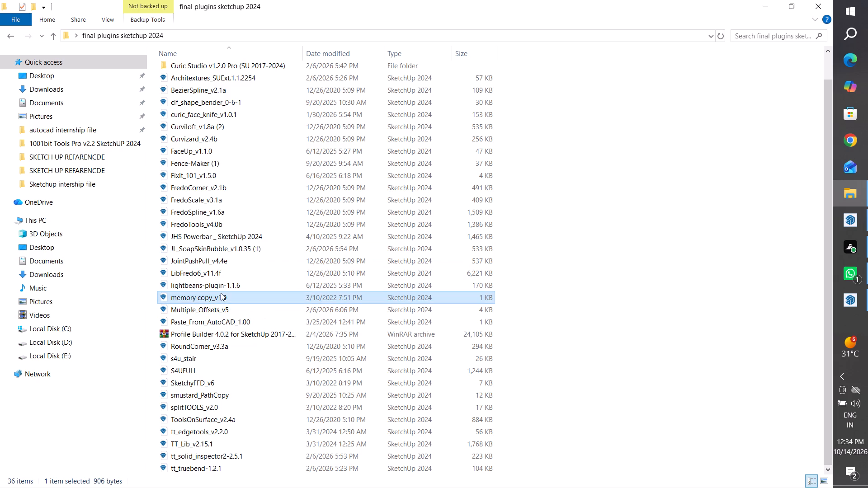
left_click(798, 8)
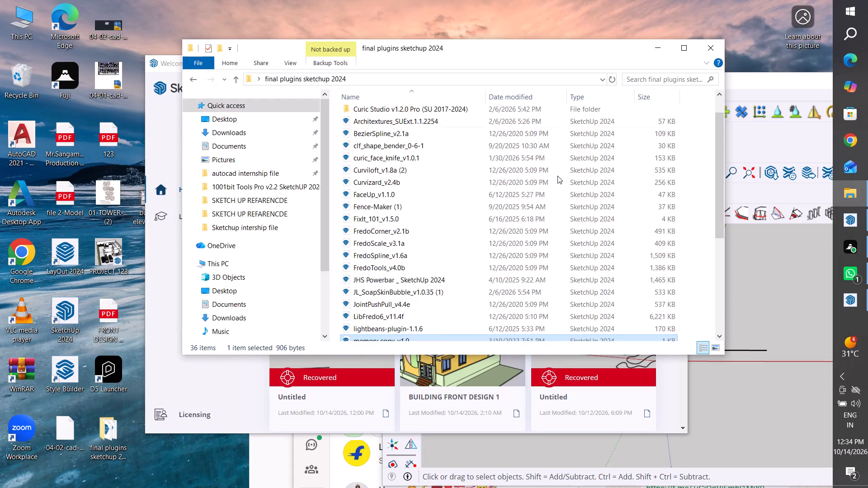
left_click(714, 51)
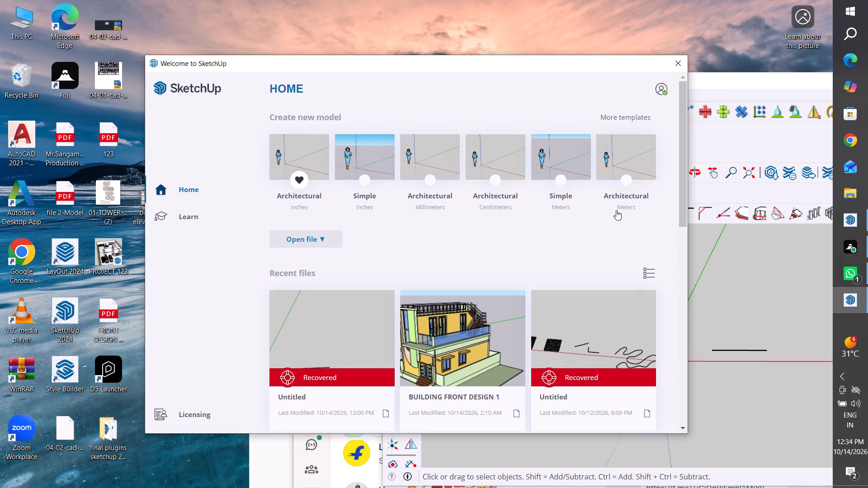
Close the Welcome to SketchUp window and move the Untitled model's window fully into view on the desktop.
left_click(681, 64)
left_click_drag(733, 84, 432, 64)
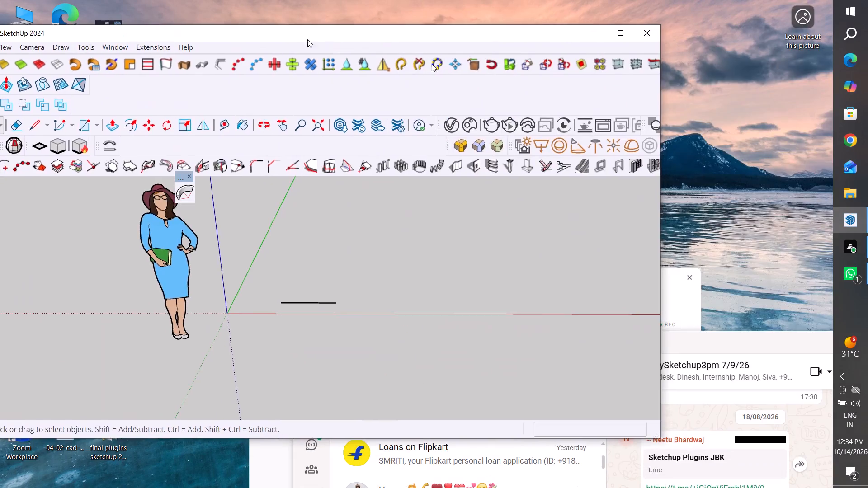
left_click_drag(432, 64, 440, 65)
Install the memory copy_v1.0 extension through Extension Manager from the final plugins sketchup 2024 folder inside Documents > EXTENSION.
left_click(302, 74)
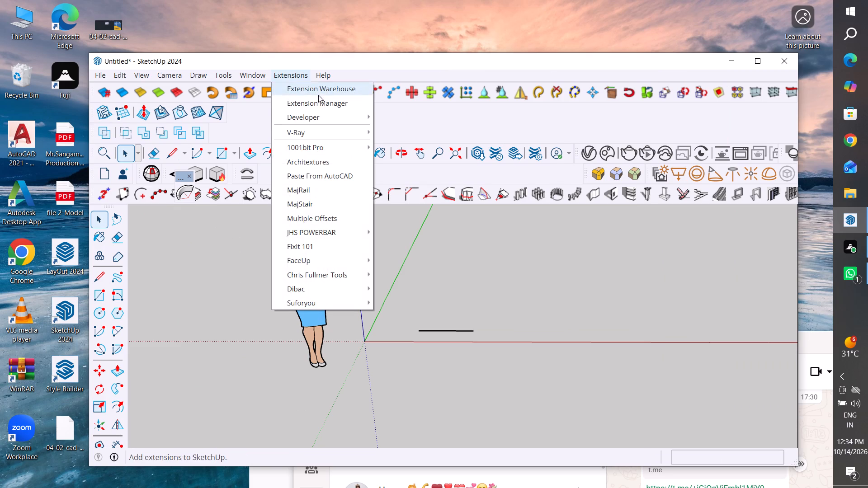
left_click(322, 101)
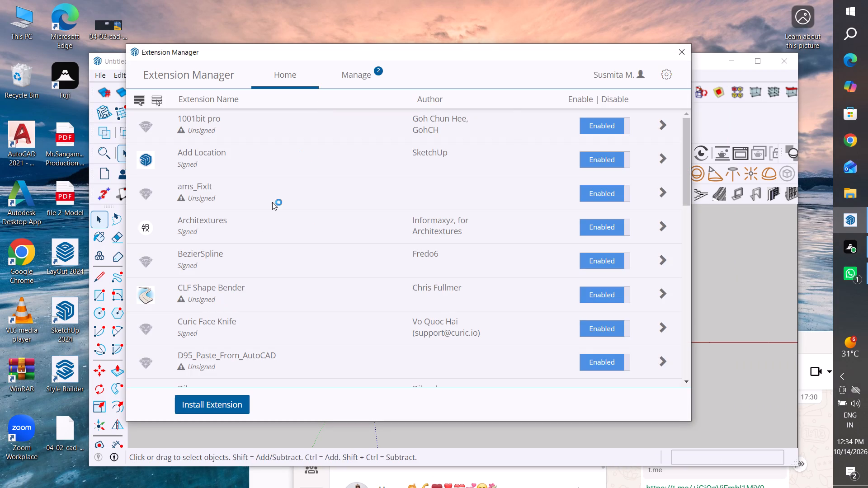
left_click(211, 406)
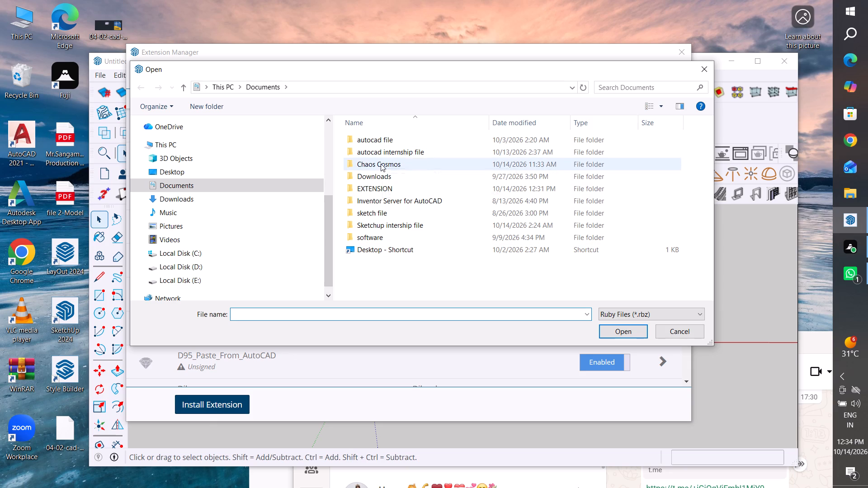
double_click(391, 189)
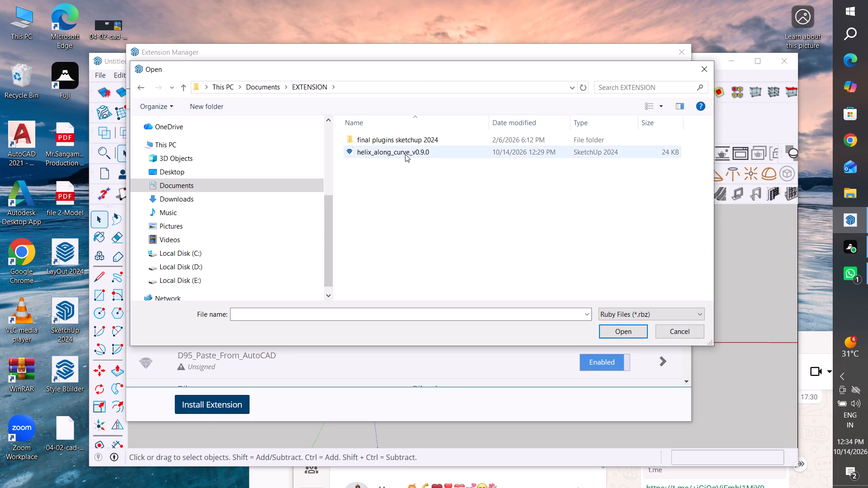
double_click(406, 144)
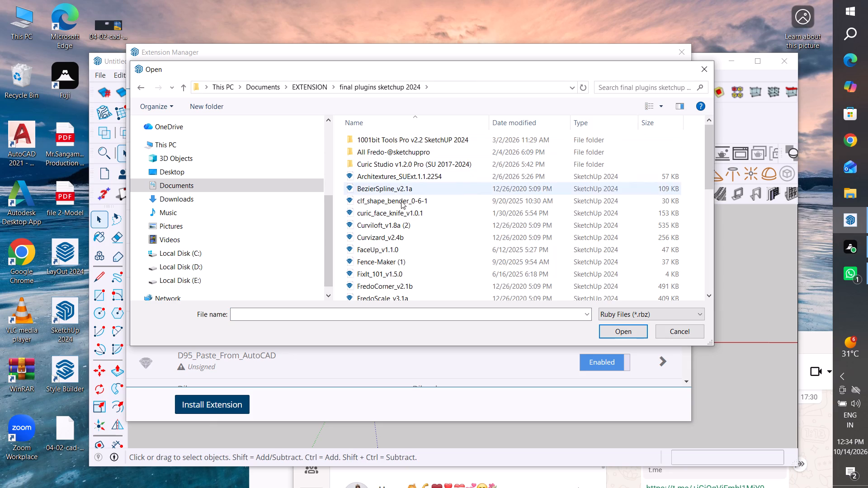
scroll(401, 239, "down", 6)
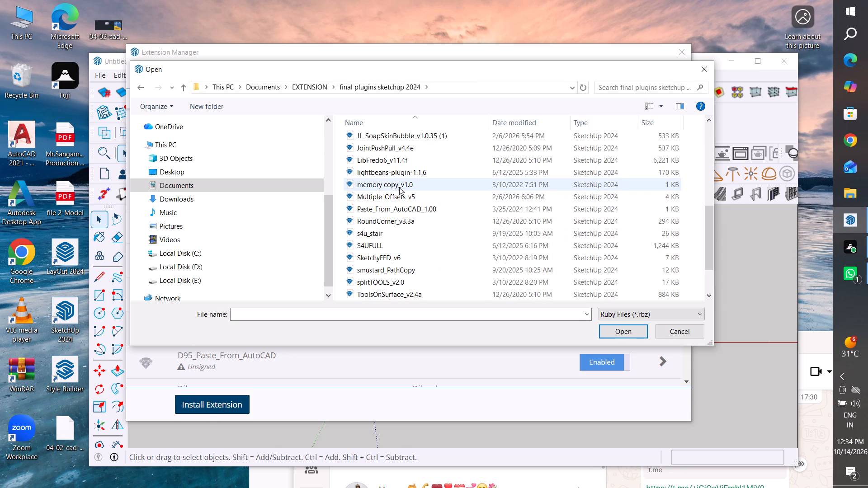
left_click(399, 187)
left_click(629, 338)
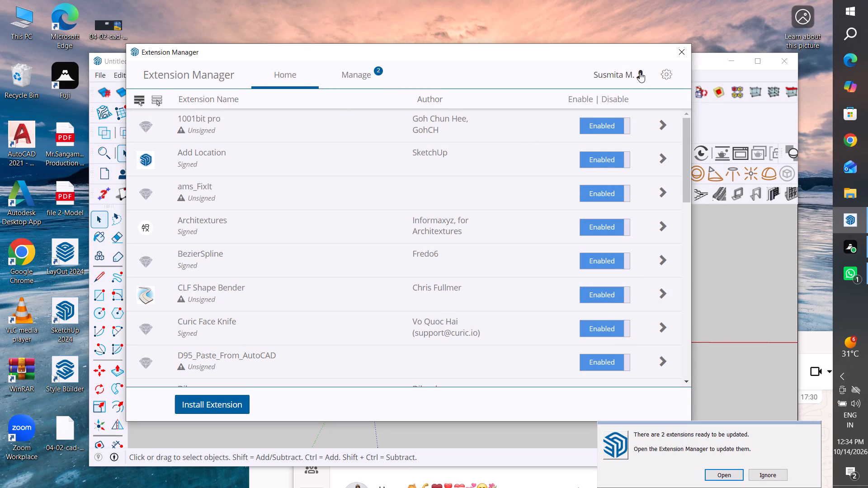
Check the list of available toolbars with the Extension Manager moved aside, and close the Extension Manager.
left_click_drag(629, 55, 277, 274)
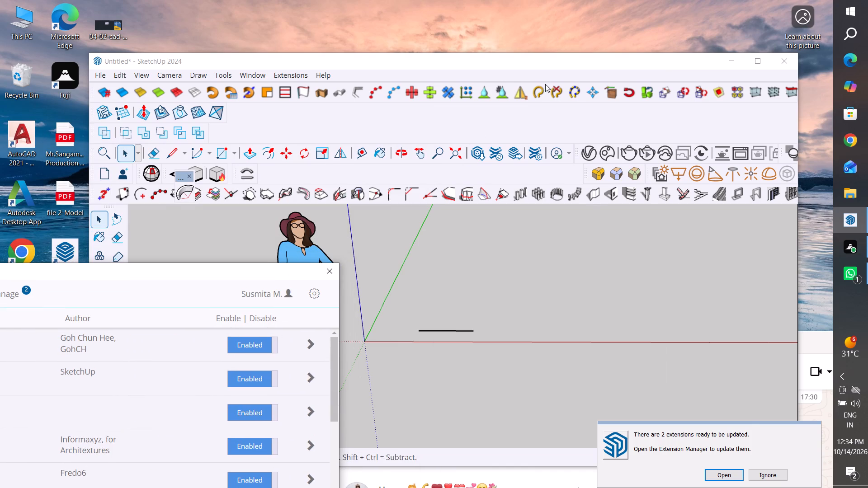
right_click(555, 75)
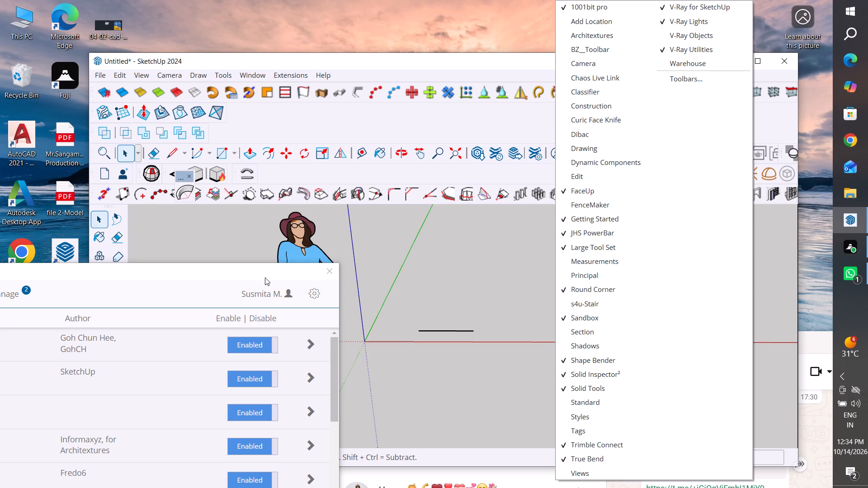
left_click_drag(275, 277, 349, 345)
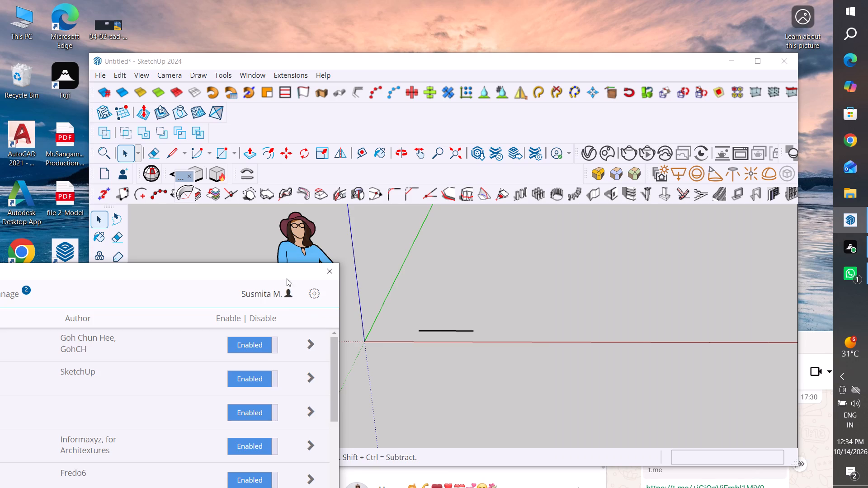
left_click_drag(287, 278, 822, 403)
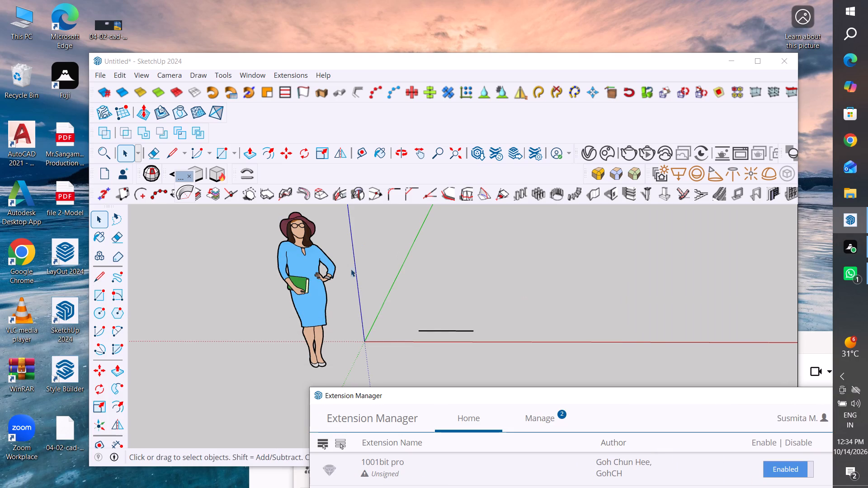
left_click_drag(569, 399, 412, 92)
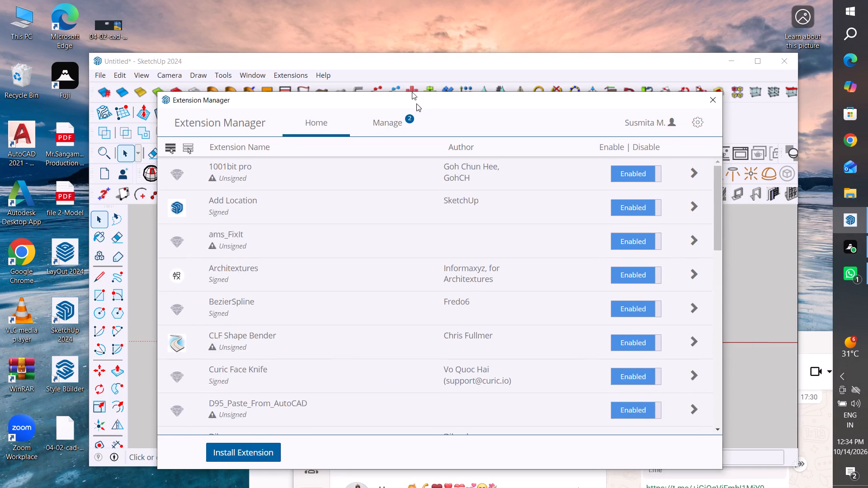
left_click_drag(412, 92, 399, 69)
left_click(705, 59)
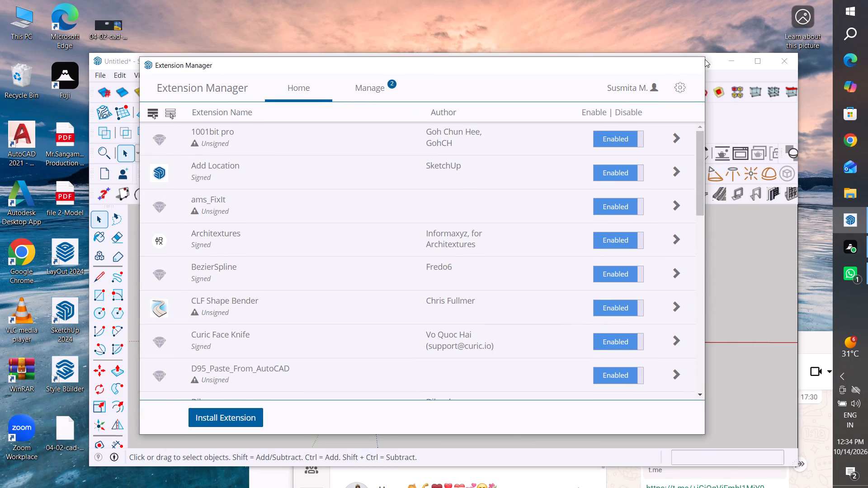
Hide the 1001bit pro, V-Ray Utilities, V-Ray Lights and V-Ray for SketchUp toolbars.
right_click(666, 64)
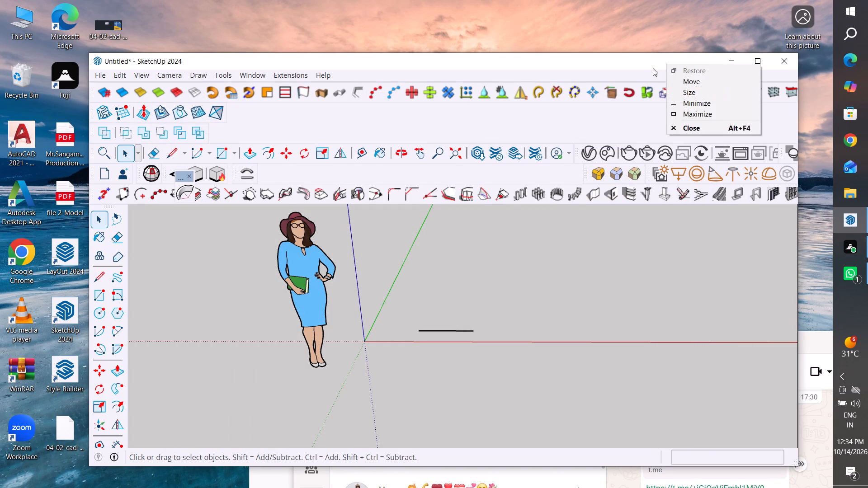
left_click(650, 76)
right_click(649, 77)
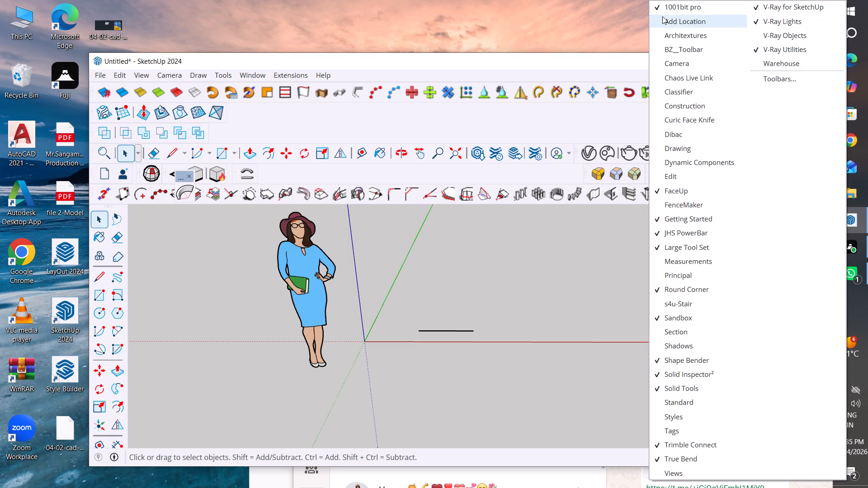
left_click(663, 9)
right_click(649, 78)
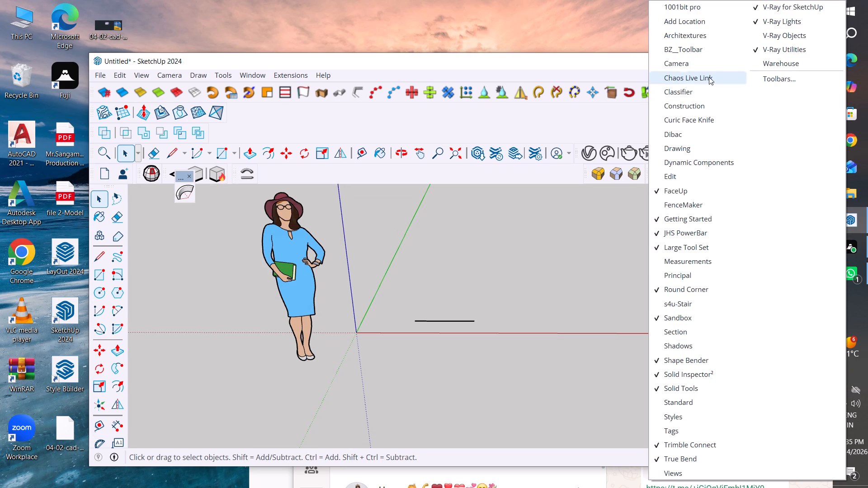
left_click(759, 49)
right_click(650, 75)
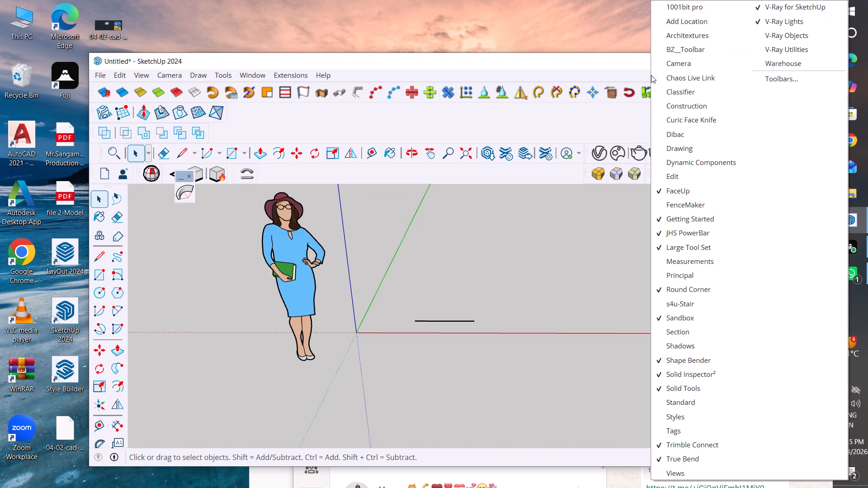
left_click(758, 23)
right_click(640, 70)
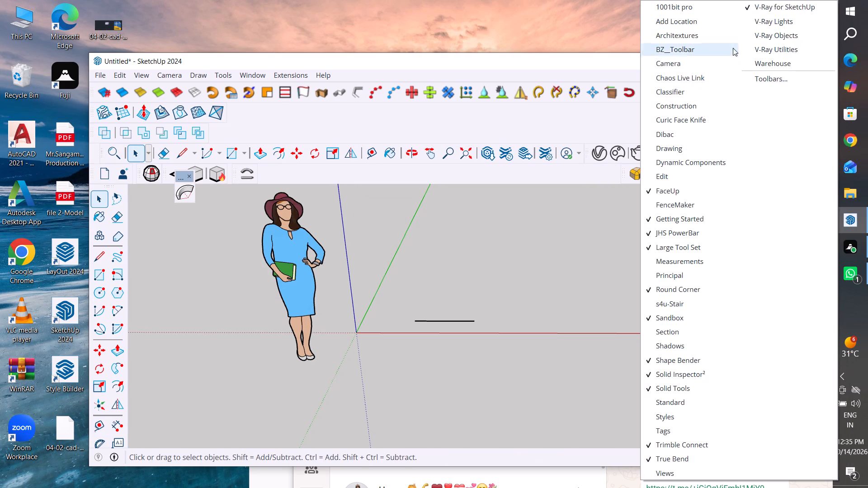
left_click(750, 12)
Hide the FaceUp, Getting Started, JHS PowerBar and Large Tool Set toolbars.
right_click(662, 76)
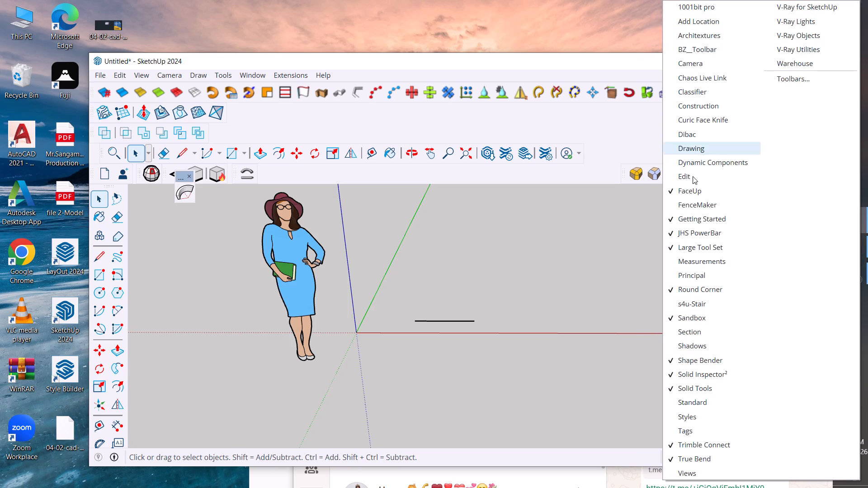
left_click(674, 193)
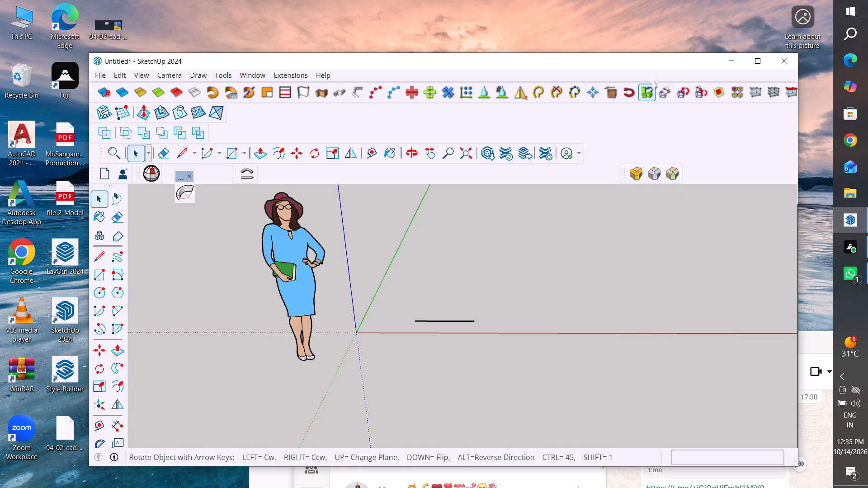
right_click(654, 75)
left_click(662, 217)
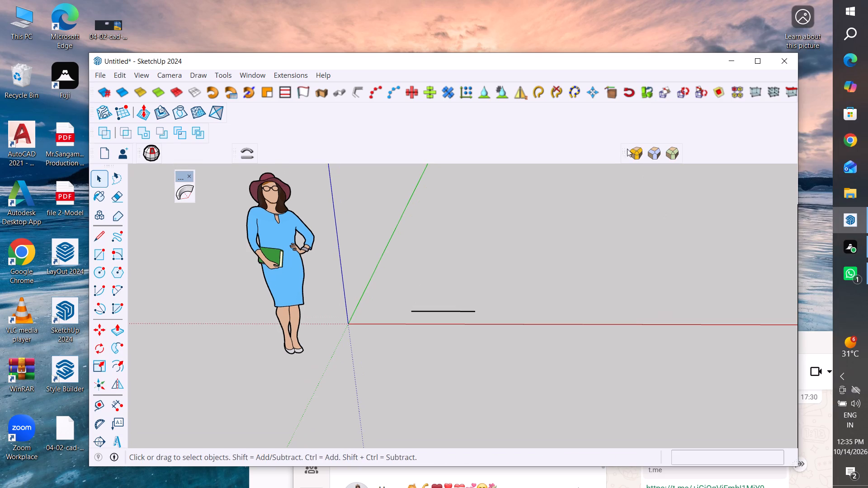
right_click(650, 78)
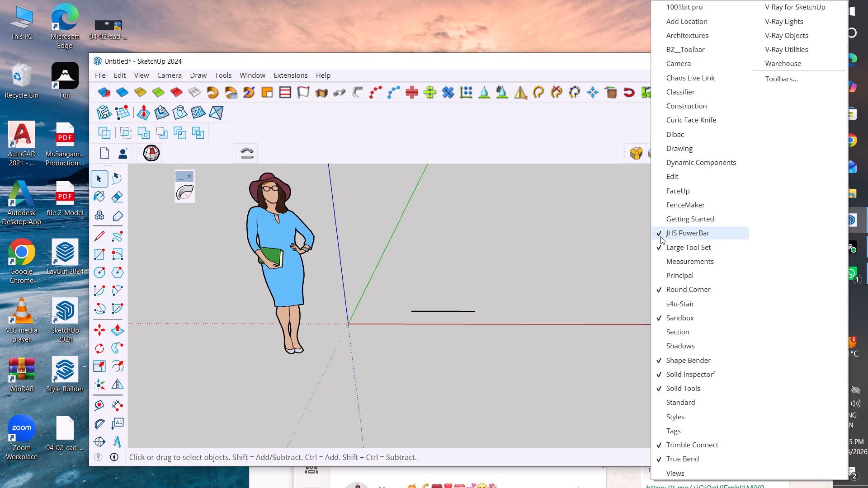
left_click(660, 235)
right_click(666, 68)
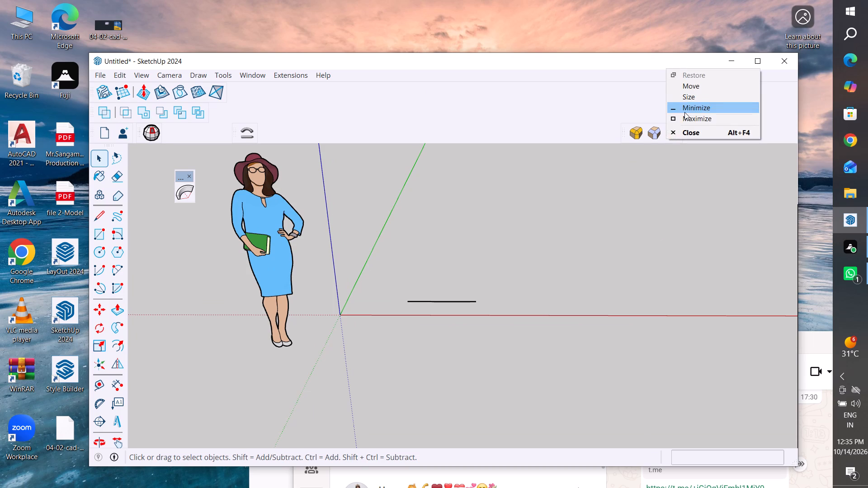
left_click(640, 75)
right_click(640, 75)
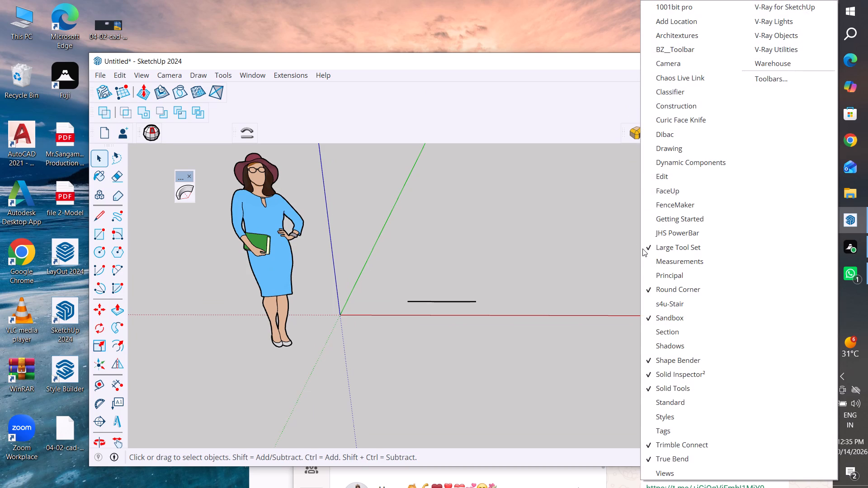
left_click(649, 251)
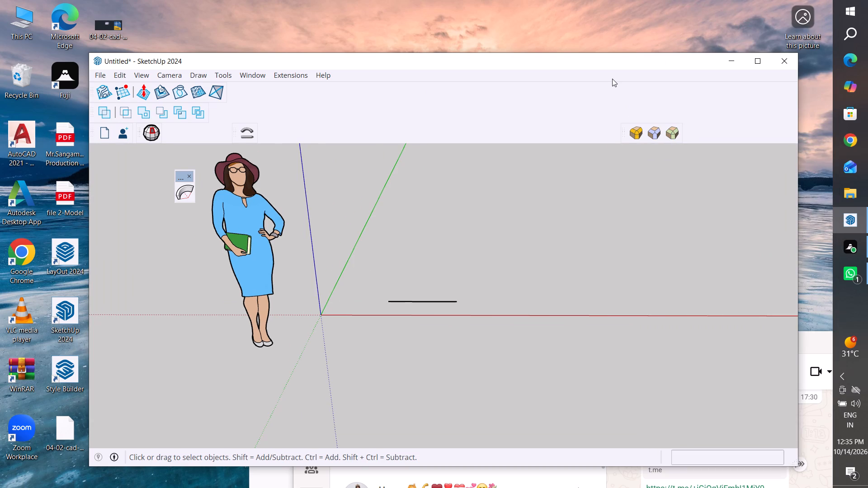
Hide the Round Corner, Sandbox and Shape Bender toolbars.
right_click(615, 78)
left_click(624, 293)
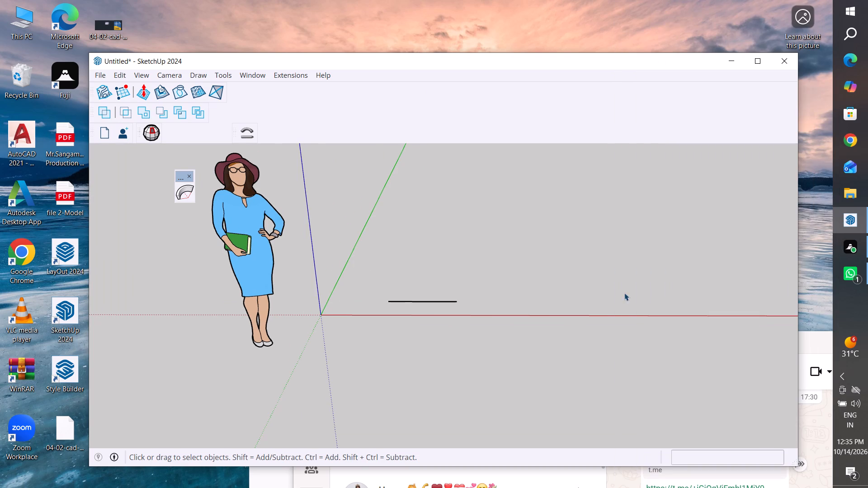
right_click(656, 77)
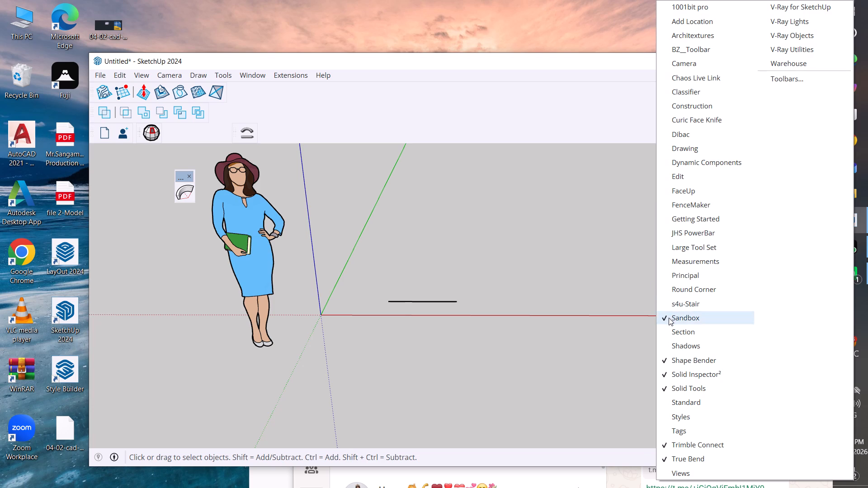
left_click(669, 318)
right_click(656, 76)
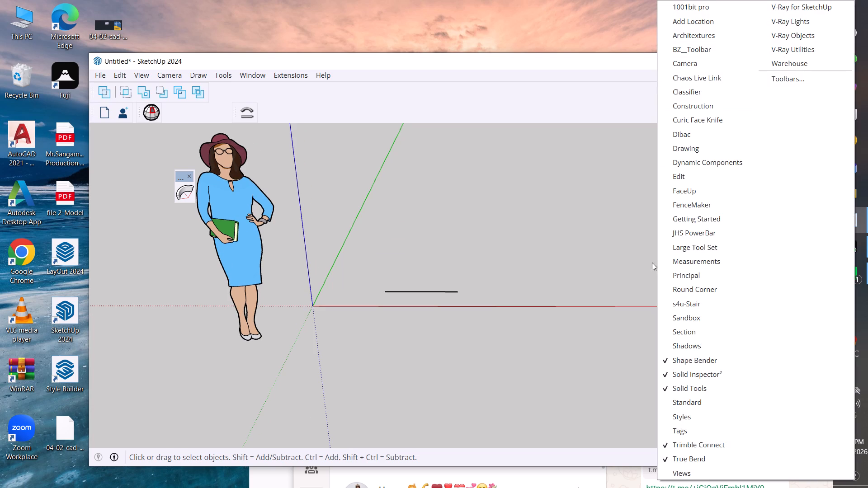
left_click(664, 365)
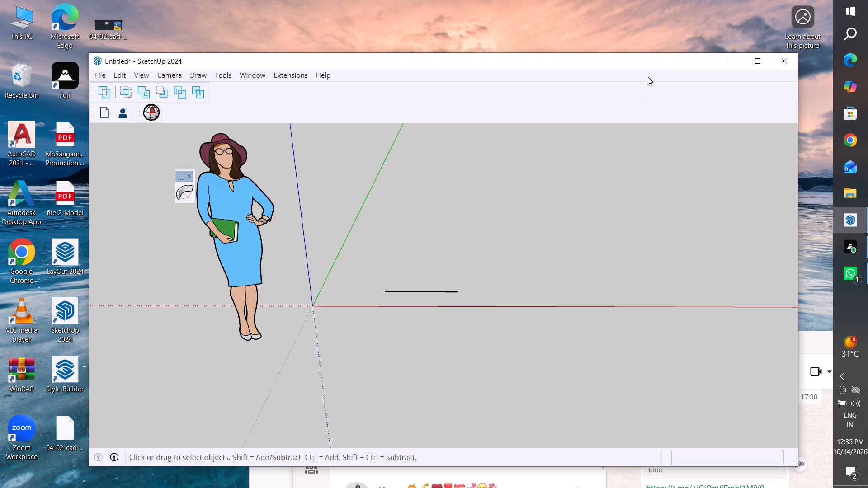
Hide the Solid Inspector², True Bend, Trimble Connect and Solid Tools toolbars.
right_click(649, 77)
left_click(659, 377)
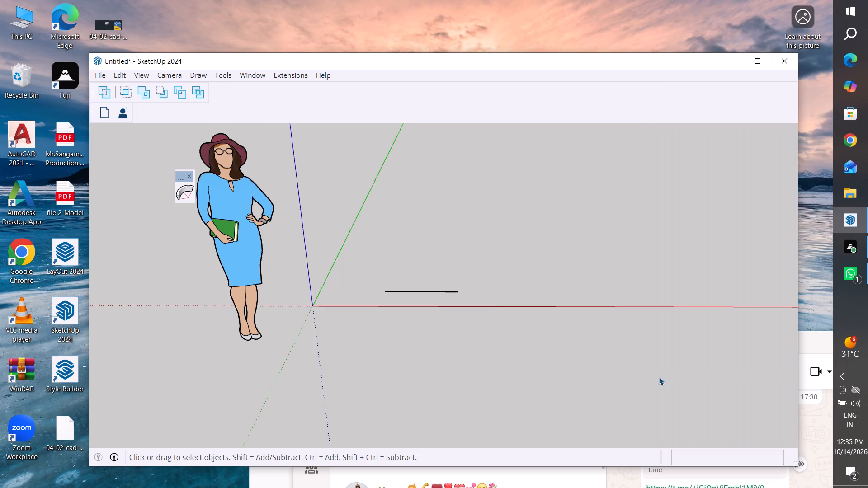
right_click(652, 80)
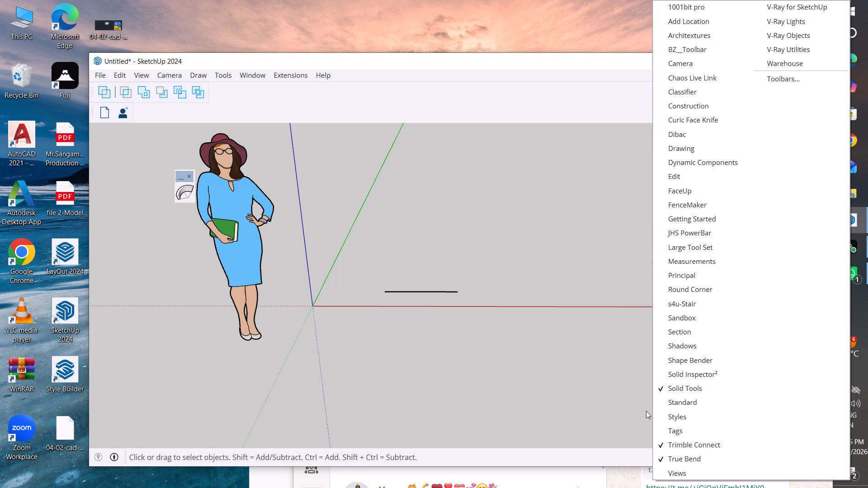
left_click(661, 460)
right_click(678, 78)
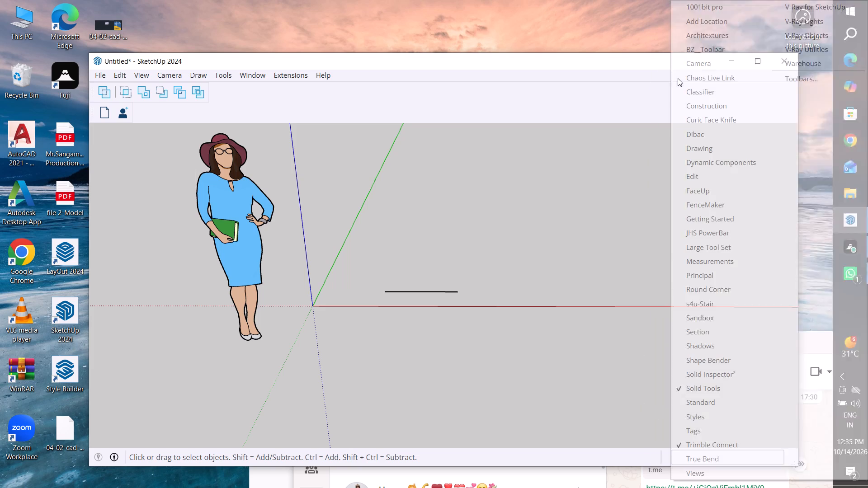
left_click(675, 448)
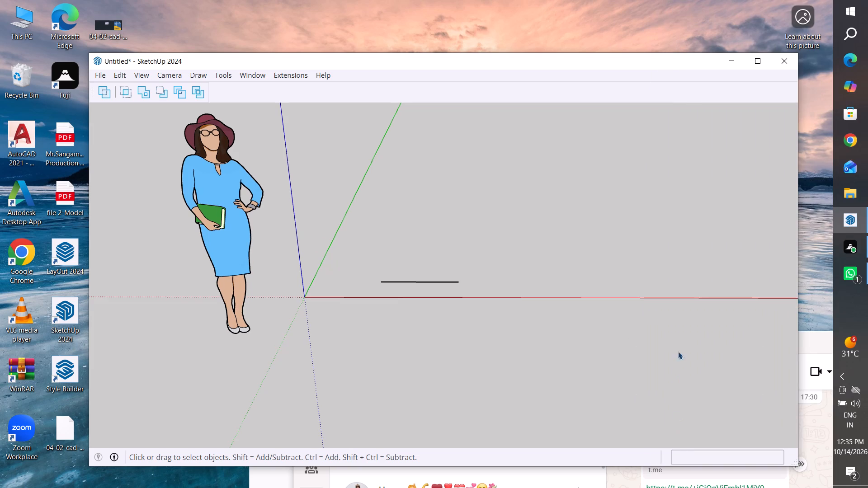
right_click(684, 86)
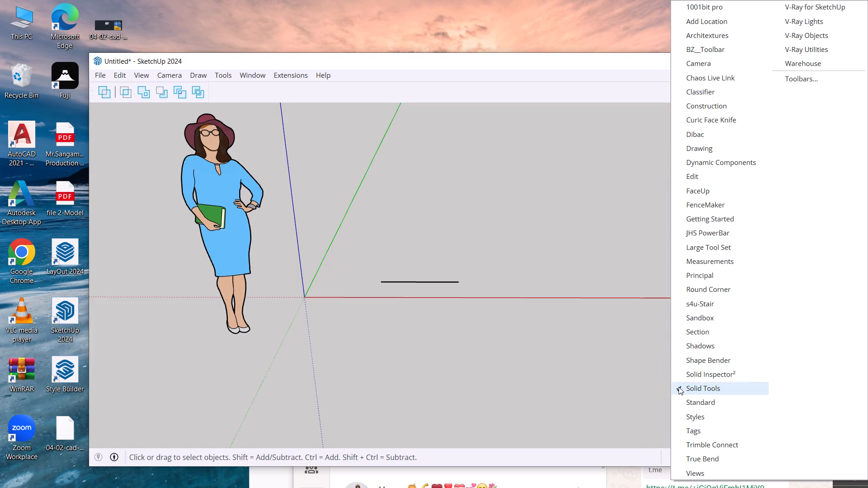
left_click(679, 388)
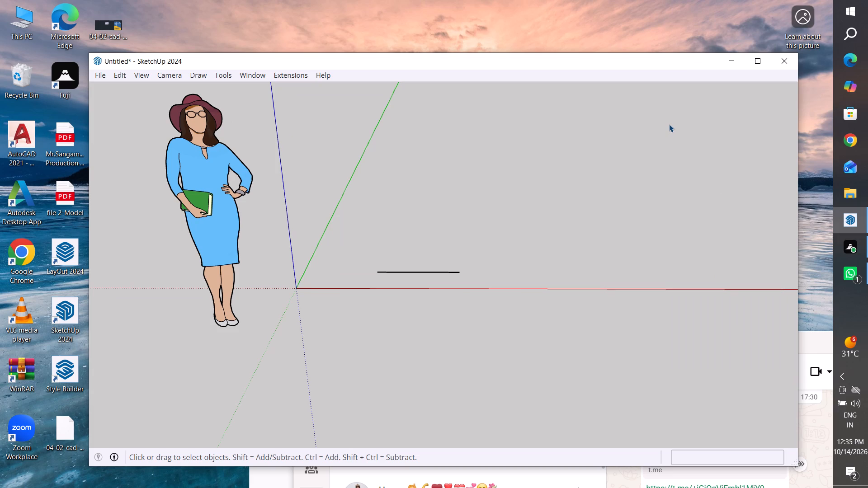
Maximize the SketchUp window and show the Large Tool Set toolbar.
left_click(757, 57)
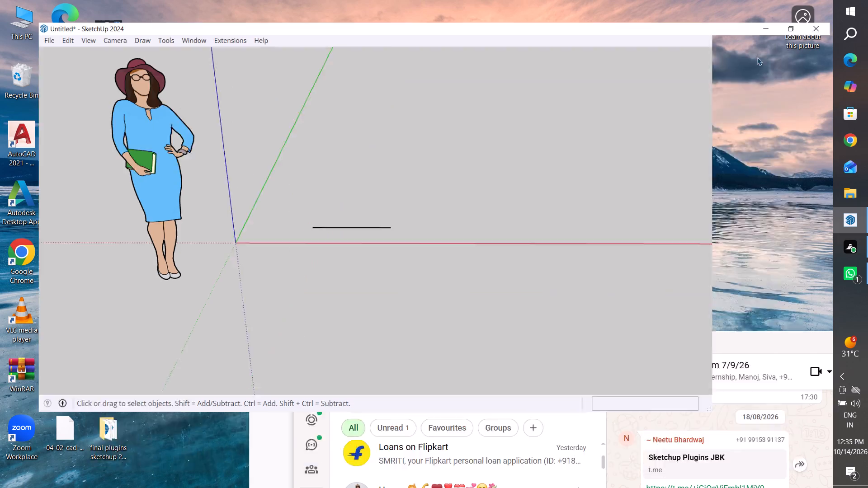
right_click(424, 20)
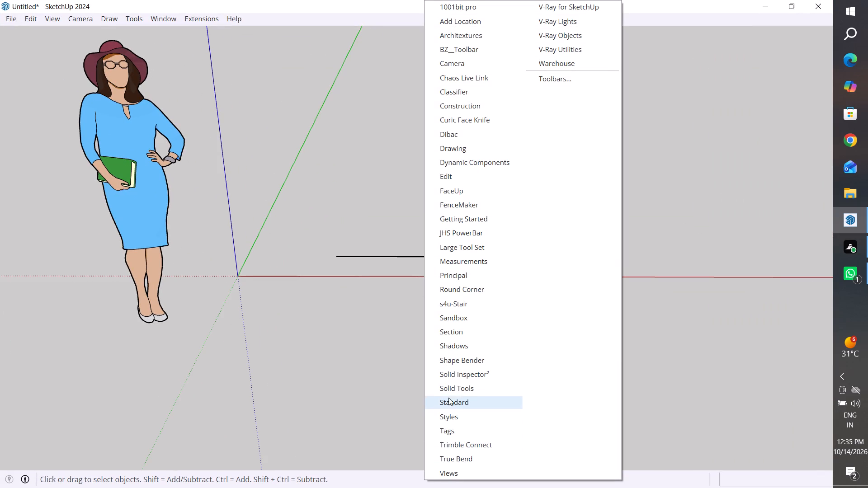
left_click(466, 244)
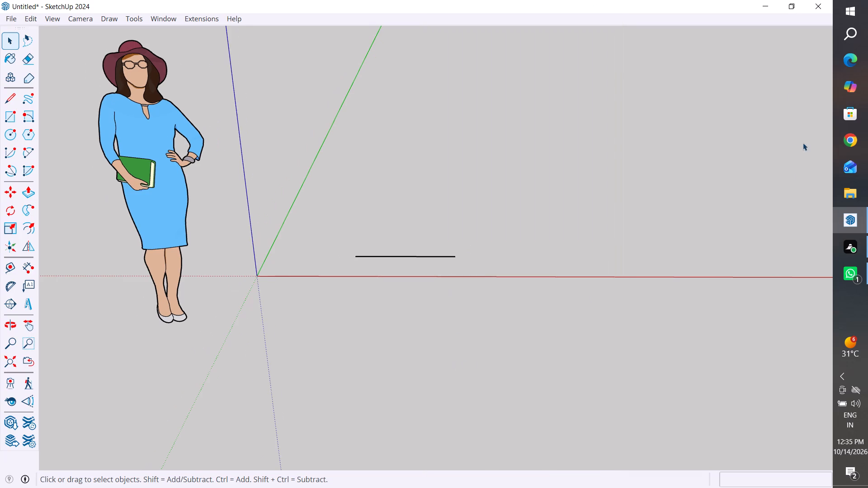
Install the memory copy_v1.0 extension from the final plugins sketchup 2024 folder through the Extension Manager.
left_click(207, 18)
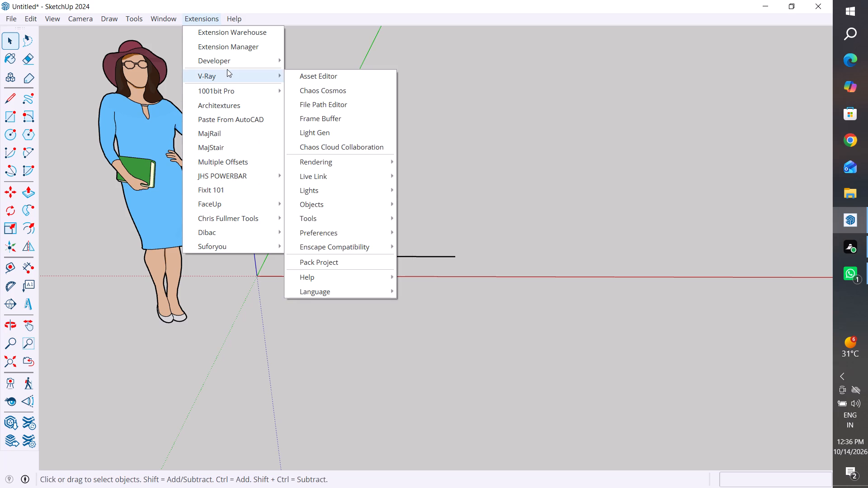
left_click(227, 52)
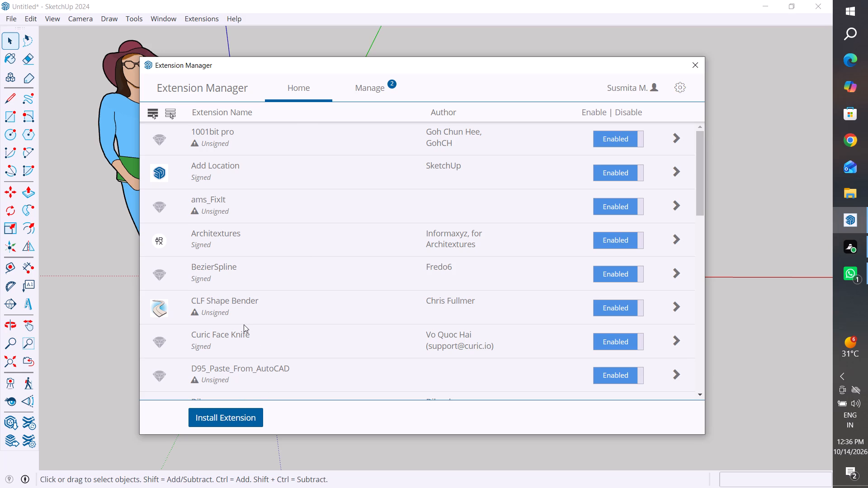
left_click(238, 416)
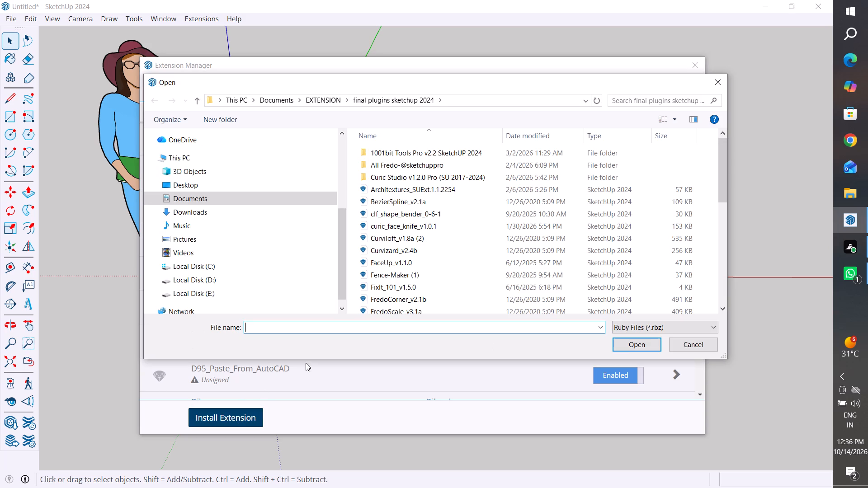
scroll(419, 277, "down", 1)
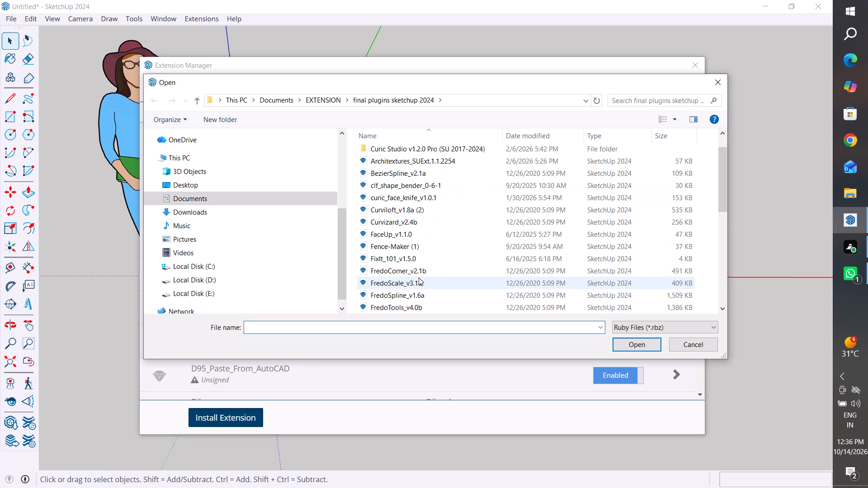
scroll(419, 277, "down", 3)
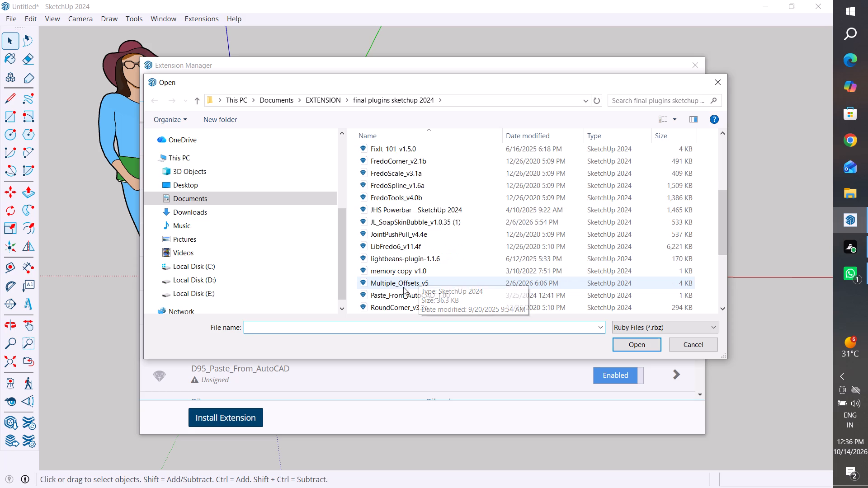
left_click(407, 271)
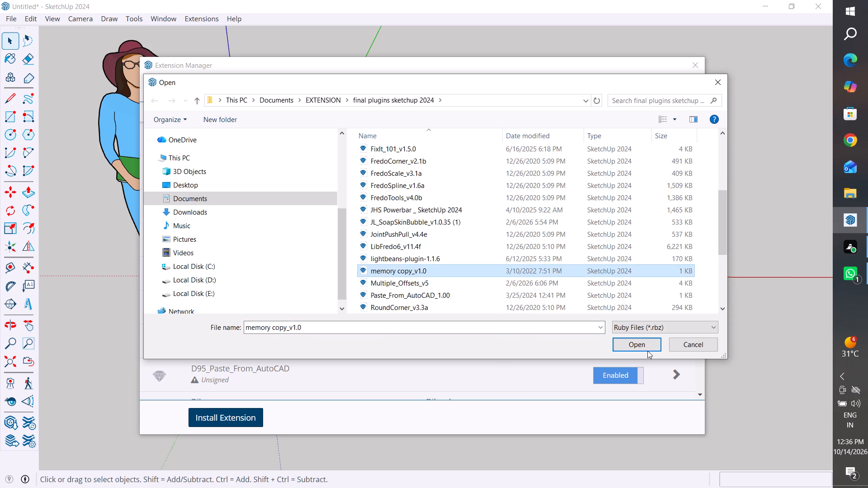
left_click(645, 346)
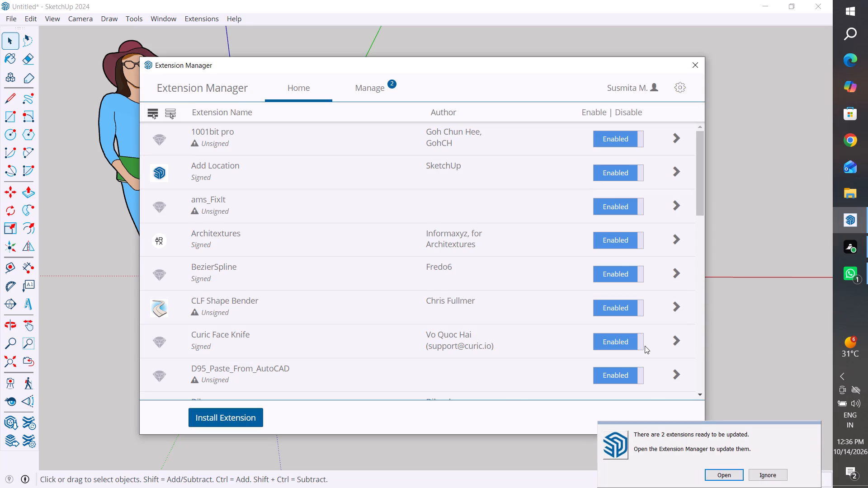
Open the extension update notification and look through the full list of installed extensions in the Extension Manager.
left_click(727, 475)
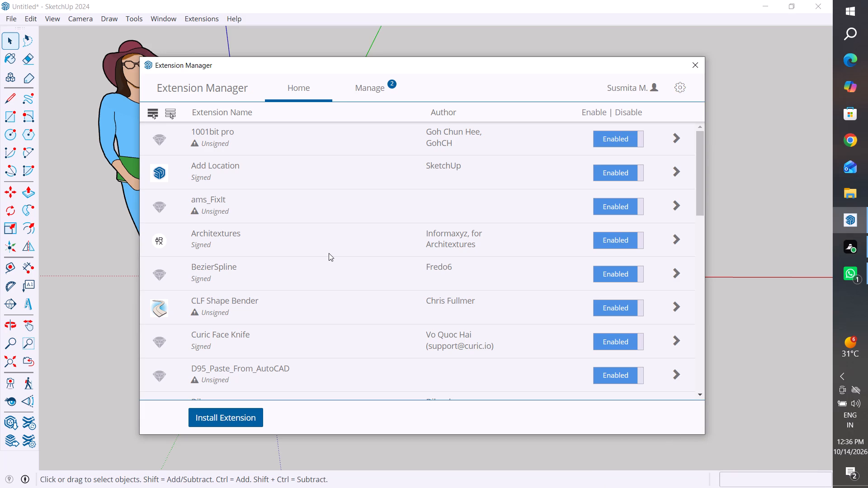
scroll(378, 317, "down", 5)
scroll(378, 317, "up", 3)
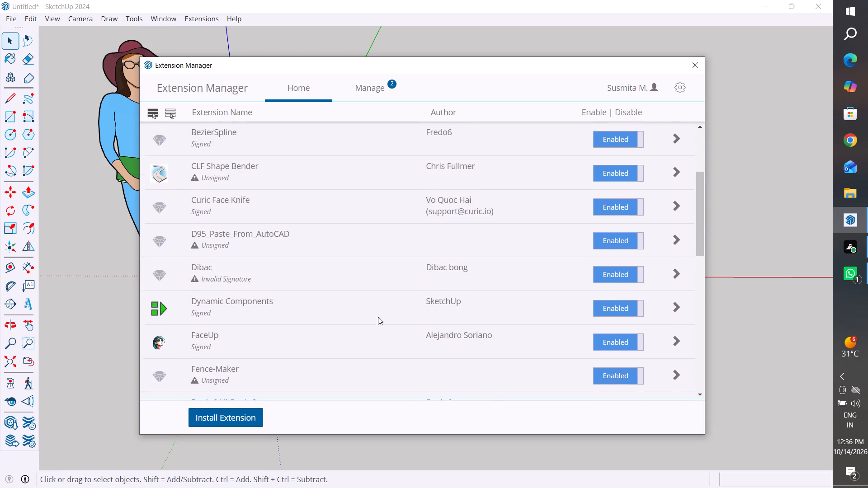
scroll(378, 317, "up", 10)
scroll(378, 317, "down", 2)
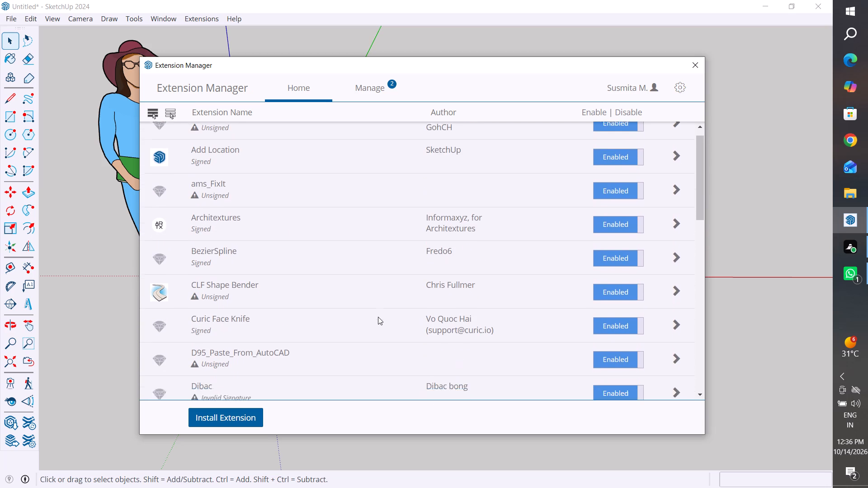
scroll(378, 317, "down", 11)
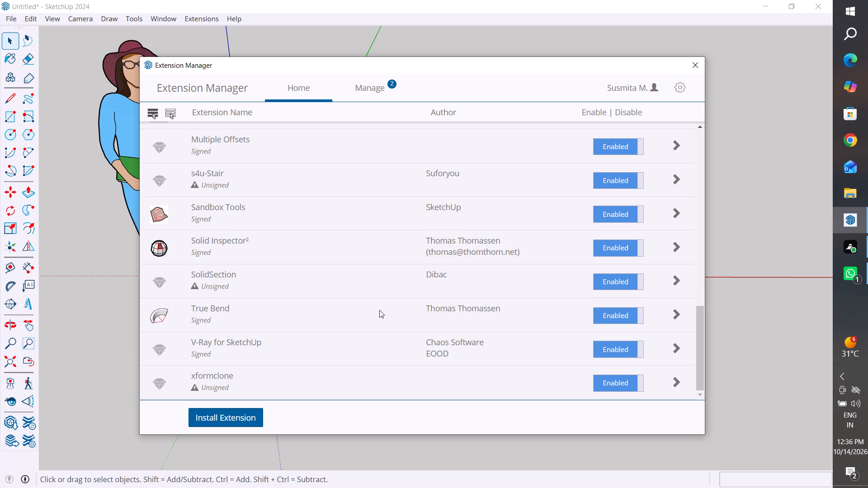
scroll(344, 351, "down", 4)
Examine the Extension Manager's management list for extensions that have an update available.
left_click(370, 91)
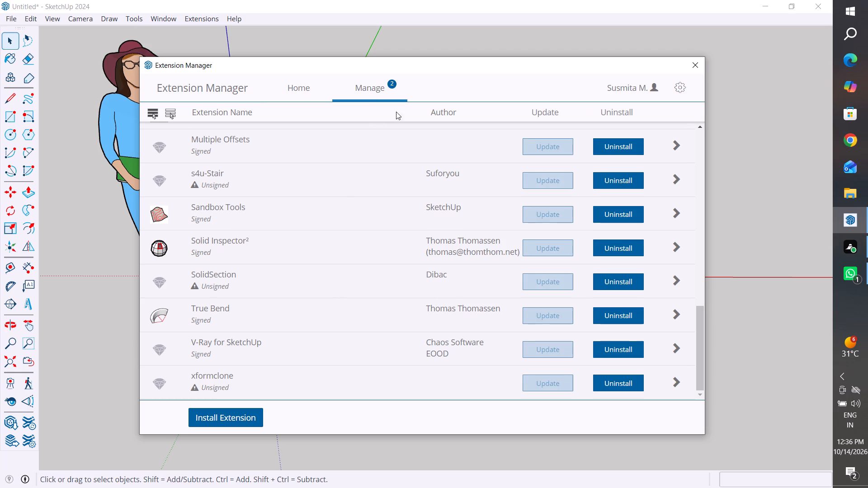
scroll(407, 184, "up", 8)
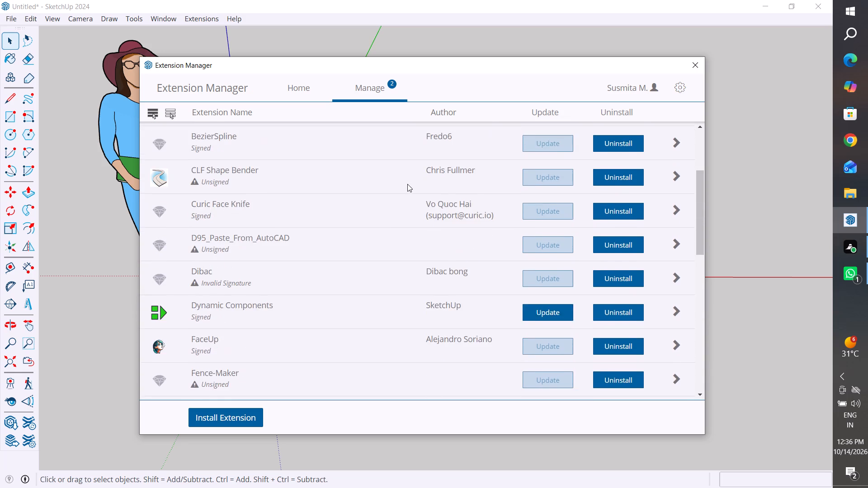
scroll(407, 184, "up", 10)
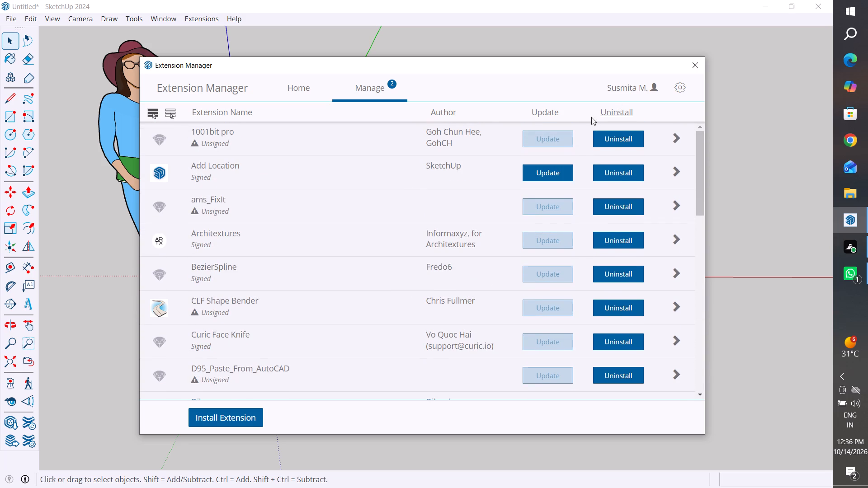
scroll(565, 207, "down", 3)
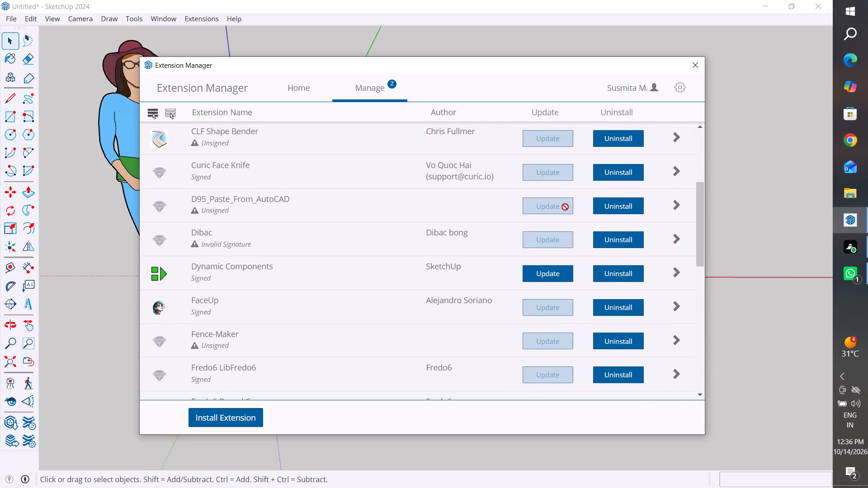
scroll(565, 207, "down", 10)
scroll(565, 207, "up", 16)
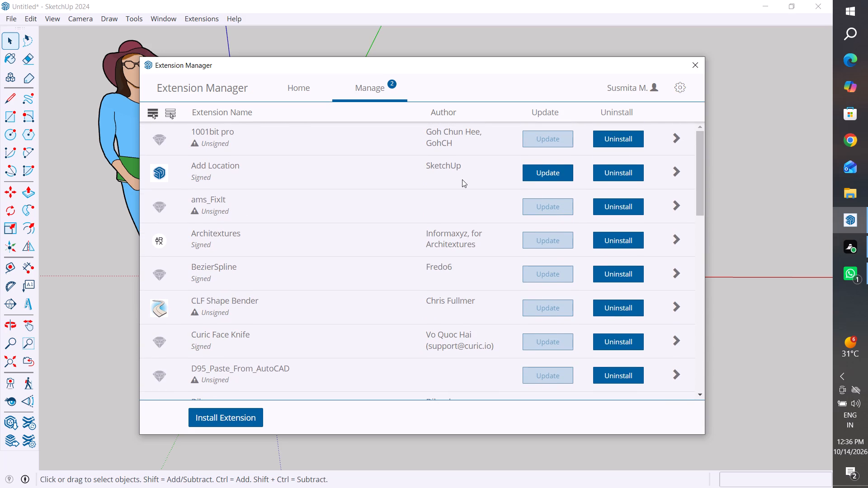
Update the Add Location extension and run the update for all extensions with updates available.
left_click(540, 170)
left_click(561, 175)
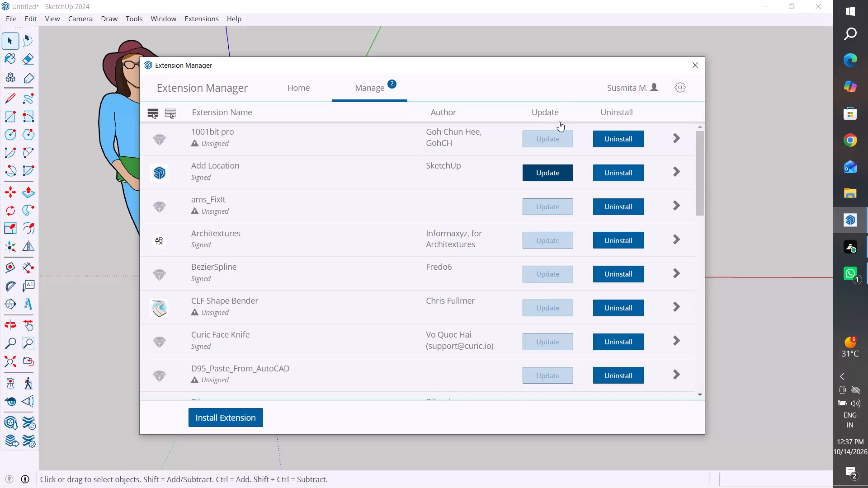
left_click(539, 115)
left_click(595, 112)
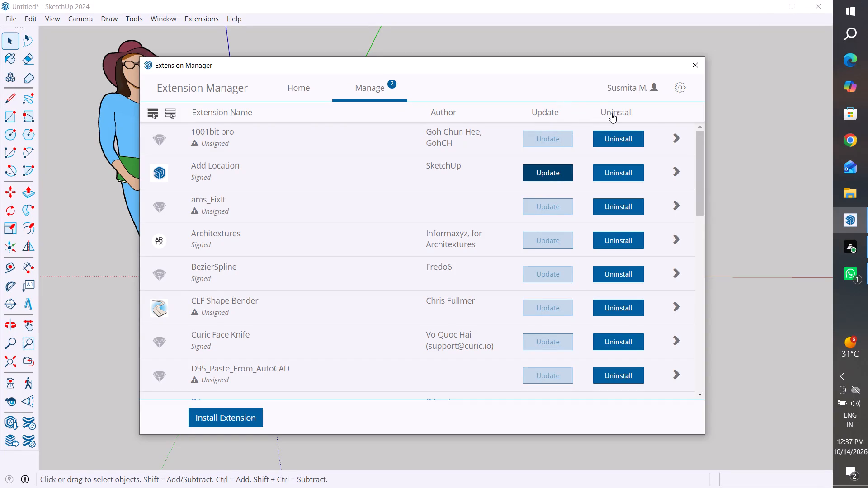
left_click(611, 113)
middle_click_drag(557, 83, 564, 117)
left_click(563, 208)
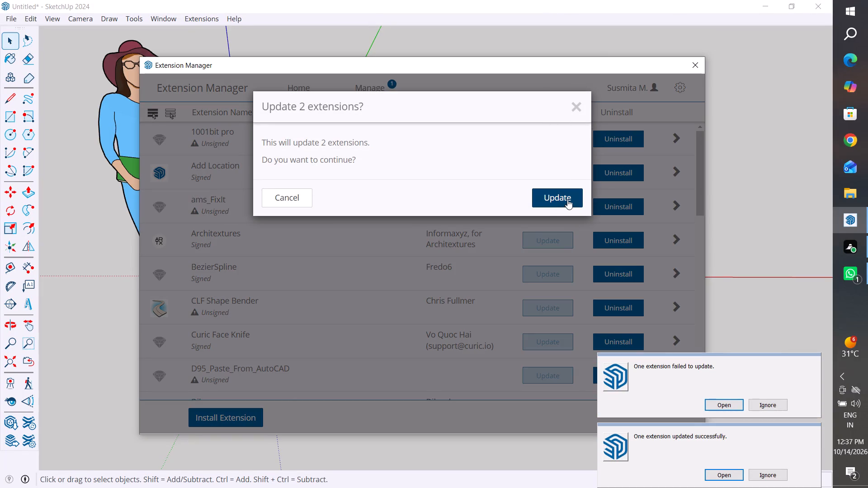
left_click(567, 199)
Try to update the Dynamic Components extension individually, and check the rest of the list for pending updates.
scroll(542, 296, "down", 6)
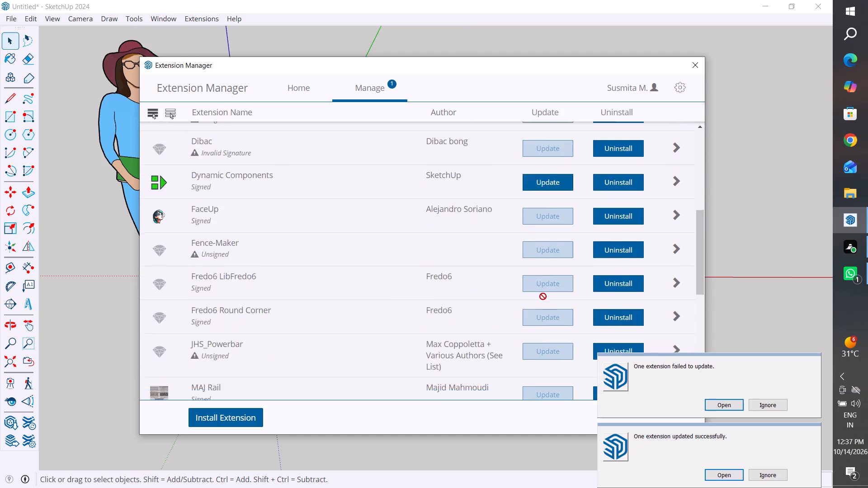
scroll(550, 296, "up", 3)
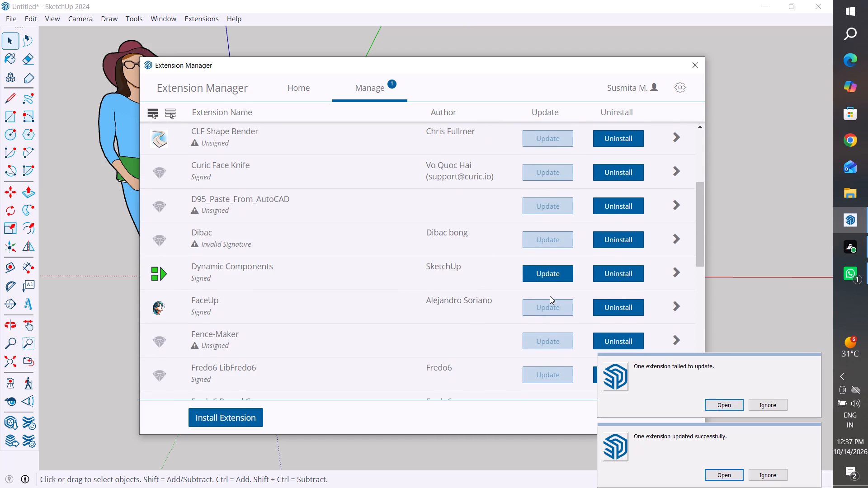
left_click(553, 272)
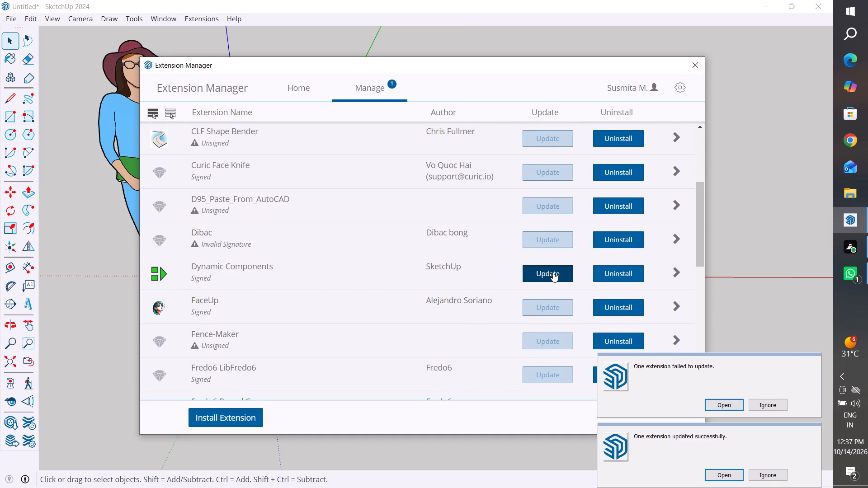
scroll(525, 336, "down", 12)
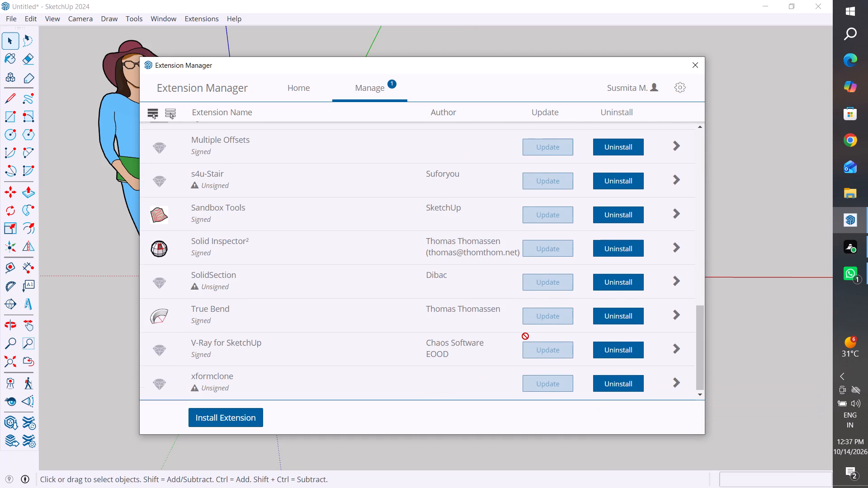
scroll(525, 336, "down", 13)
scroll(525, 336, "up", 10)
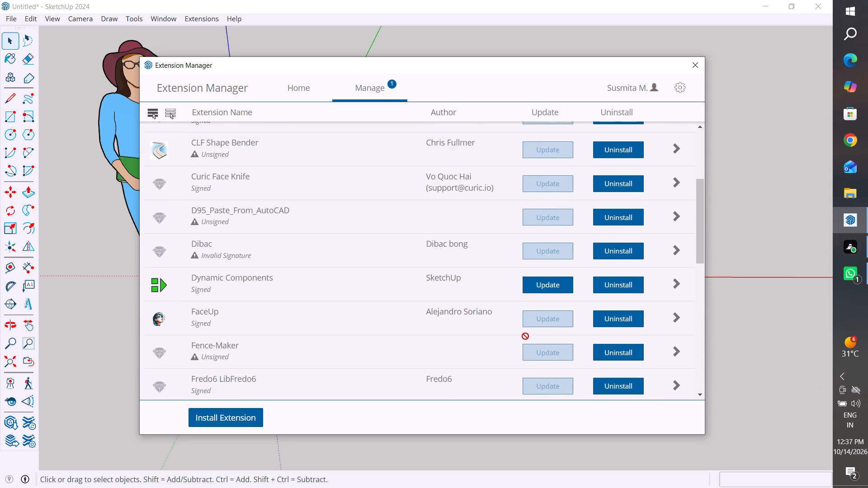
Go back to the Extension Manager's home list and start installing an extension from a file.
scroll(525, 336, "up", 9)
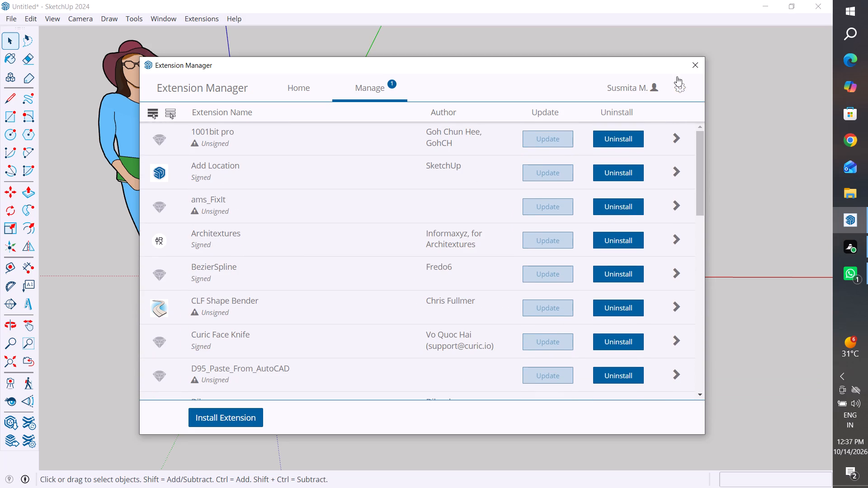
left_click(302, 83)
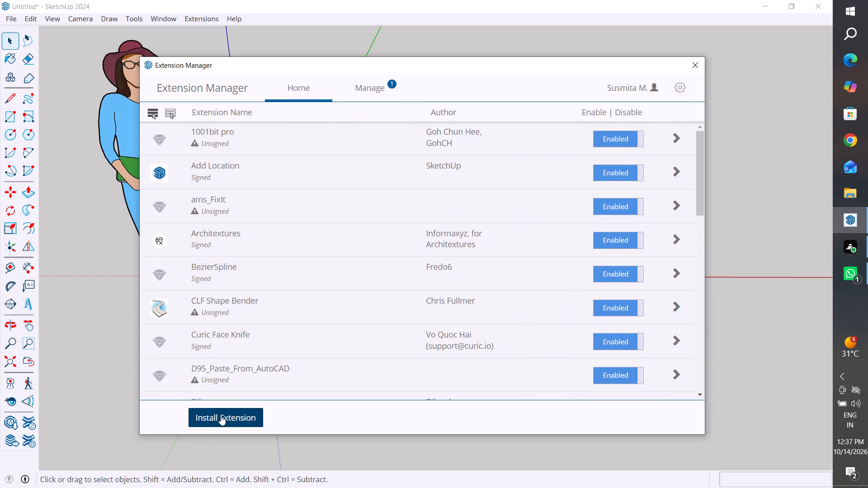
left_click(221, 415)
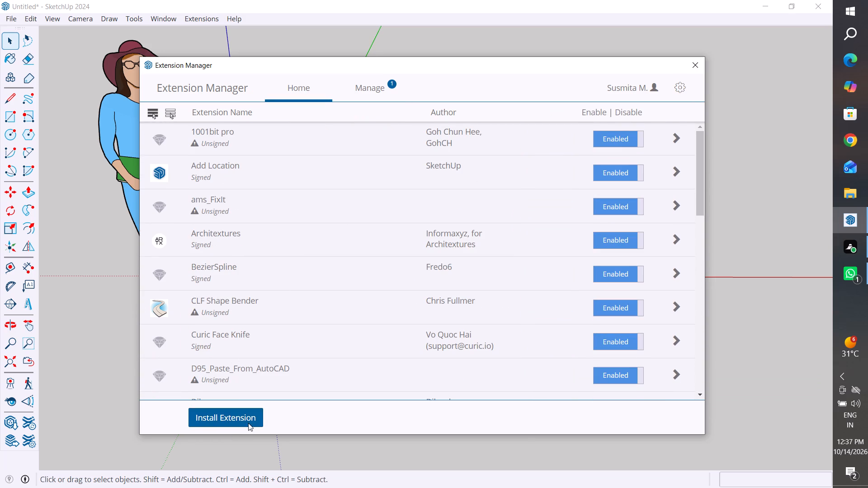
left_click(249, 422)
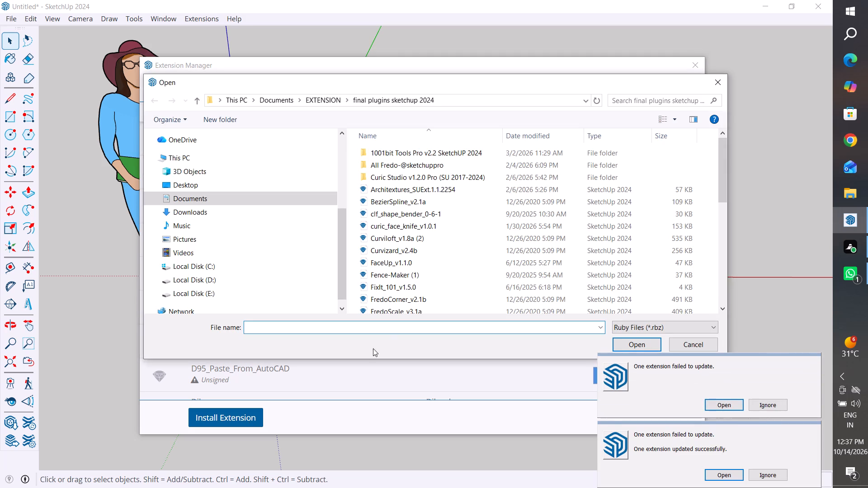
Find memory copy_v1.0 in the final plugins sketchup 2024 folder and compress it into the archive memory copy_v1.0.rar.
scroll(441, 271, "down", 3)
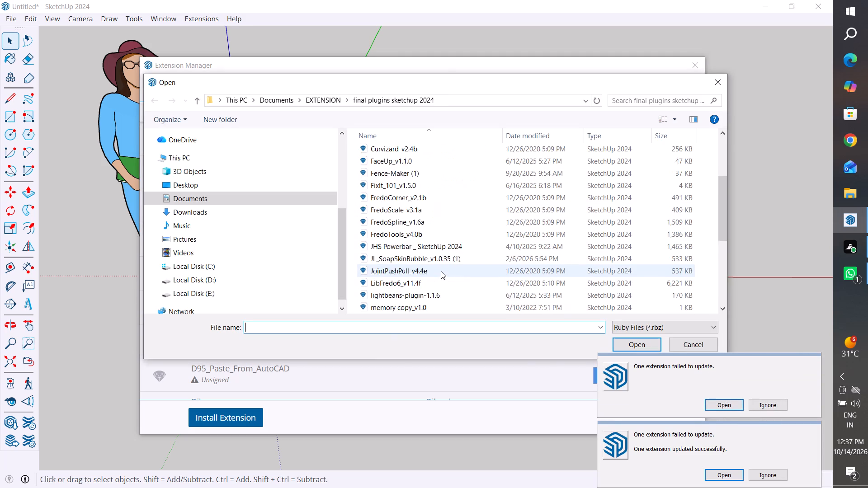
scroll(441, 271, "down", 1)
left_click(410, 269)
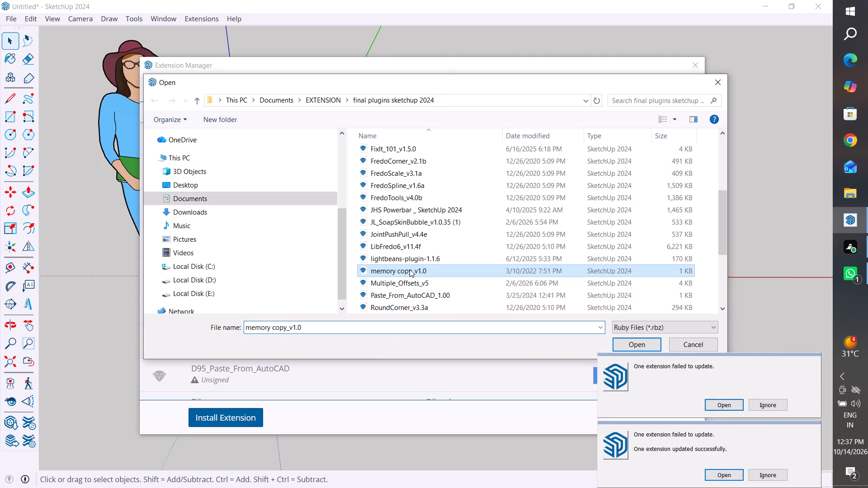
right_click(410, 269)
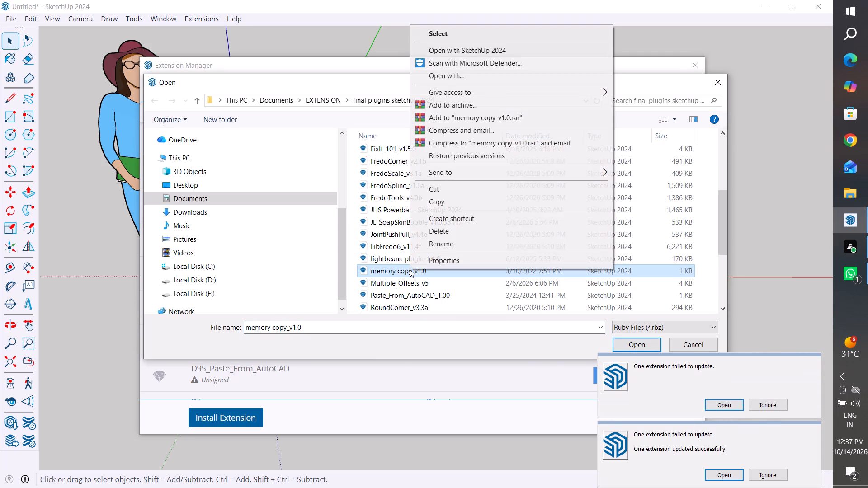
left_click(469, 117)
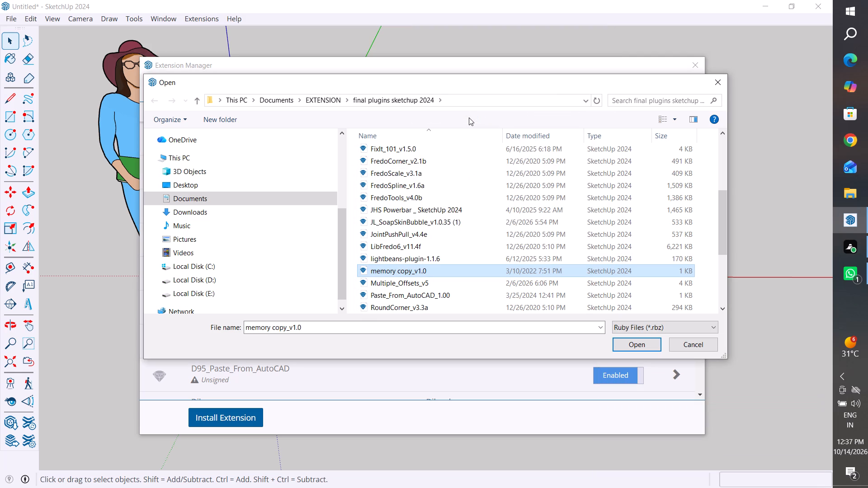
Install the memory copy_v1.0 extension file, keeping its file name.
right_click(460, 271)
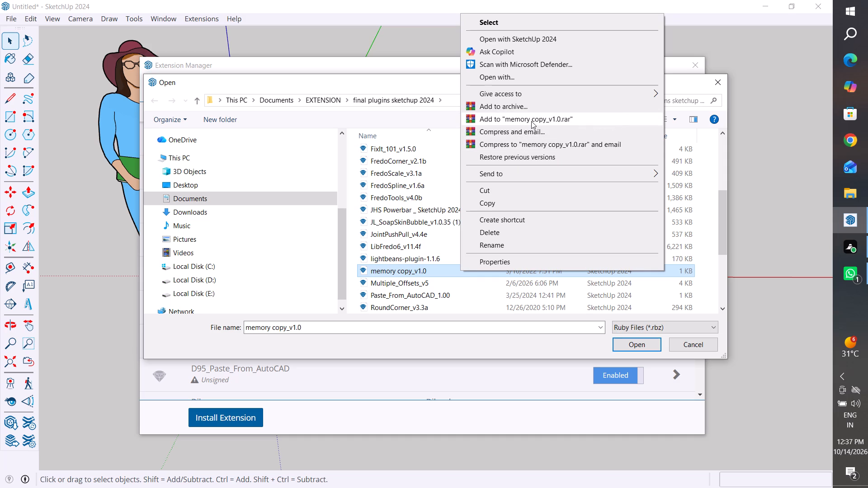
left_click(409, 272)
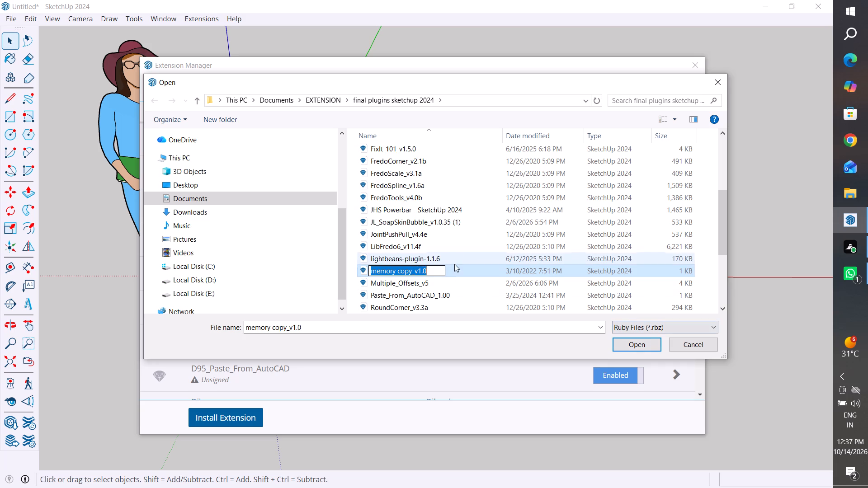
left_click(462, 272)
left_click(641, 346)
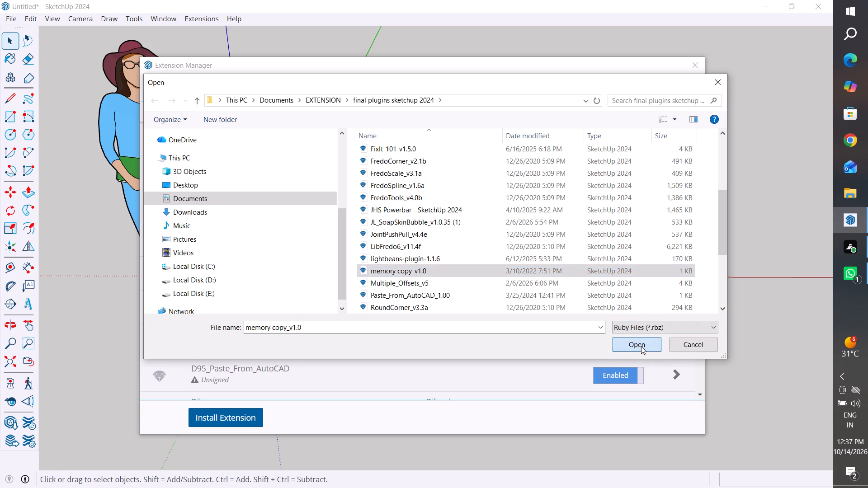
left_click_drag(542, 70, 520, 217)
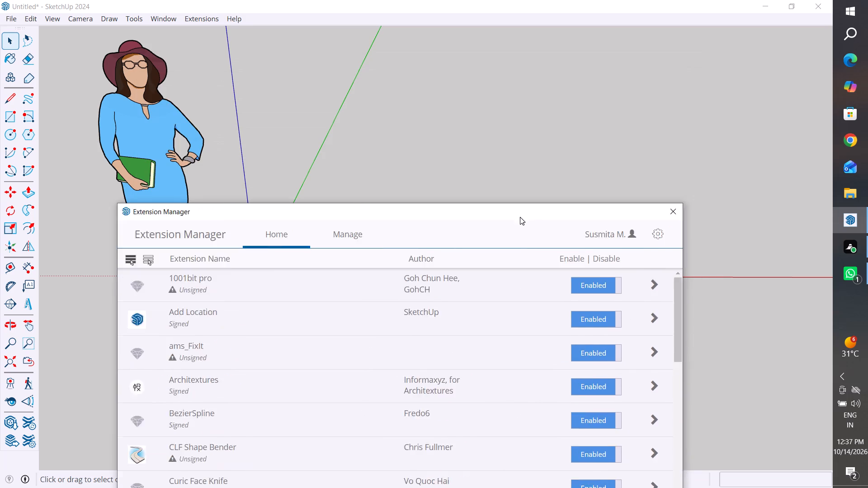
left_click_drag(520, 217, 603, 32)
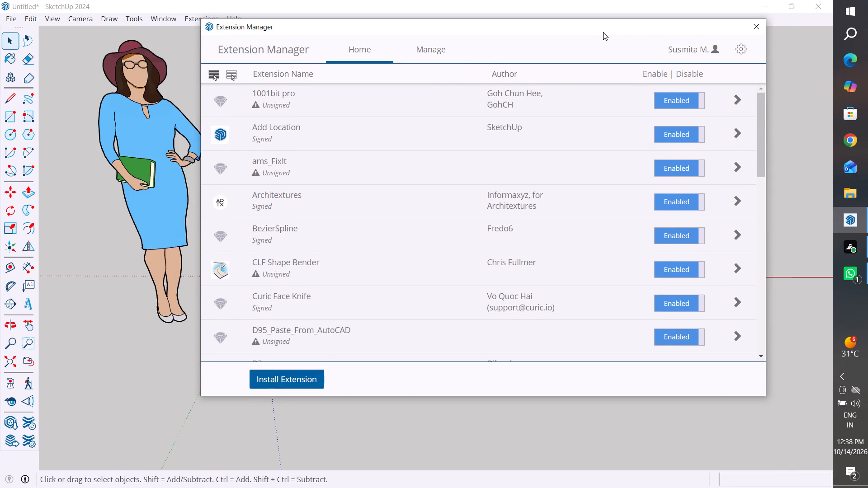
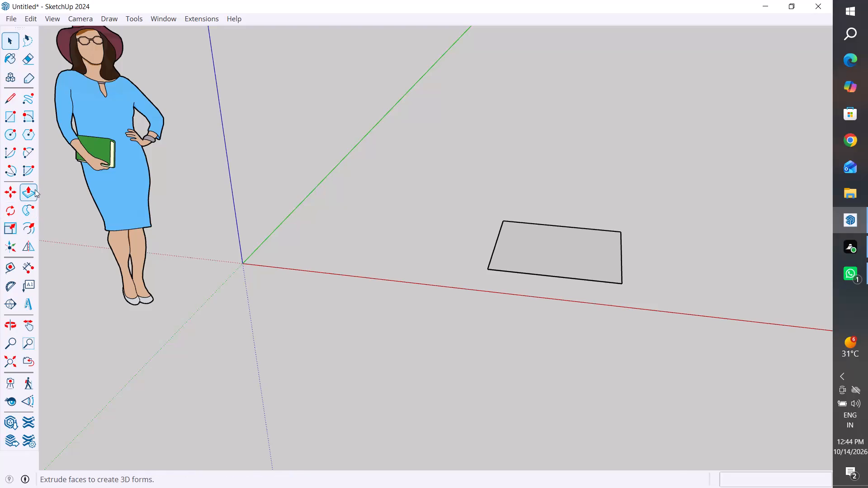
Extrude the rectangle upward by about 2 15/16" to form a flat slab.
left_click(608, 255)
left_click(613, 247)
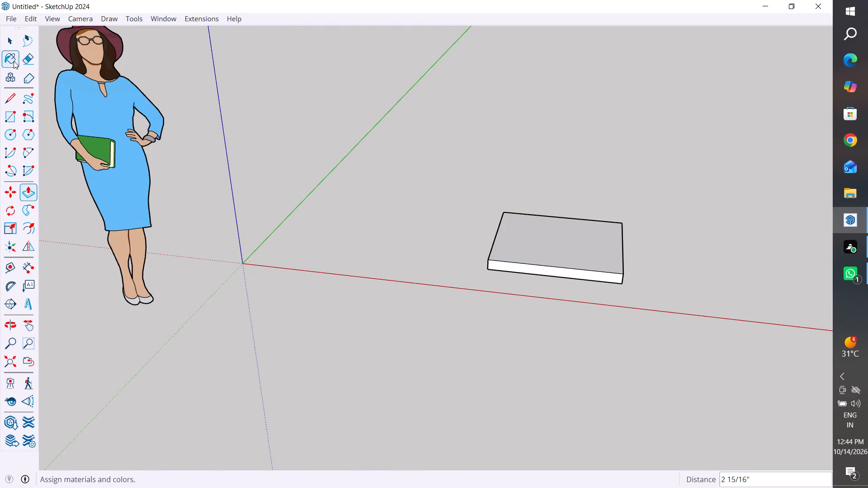
Select the whole slab and make it a component with the default settings.
left_click(15, 40)
left_click(535, 250)
double_click(532, 249)
triple_click(532, 249)
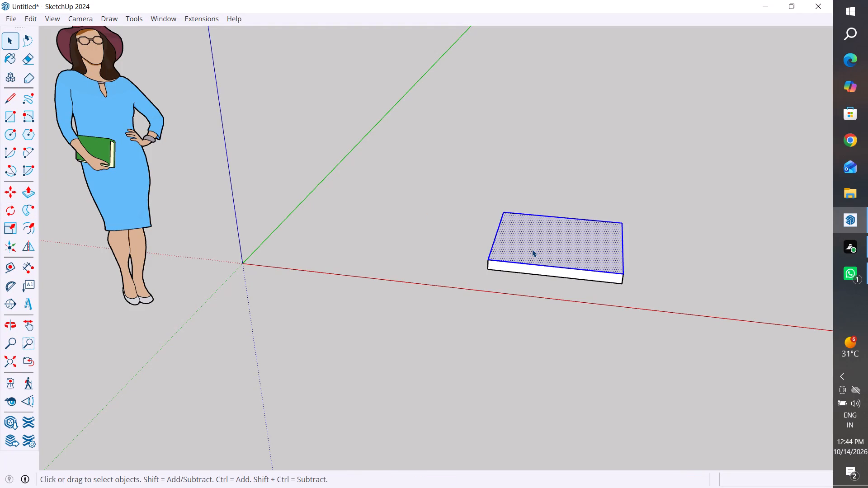
left_click(532, 249)
right_click(532, 249)
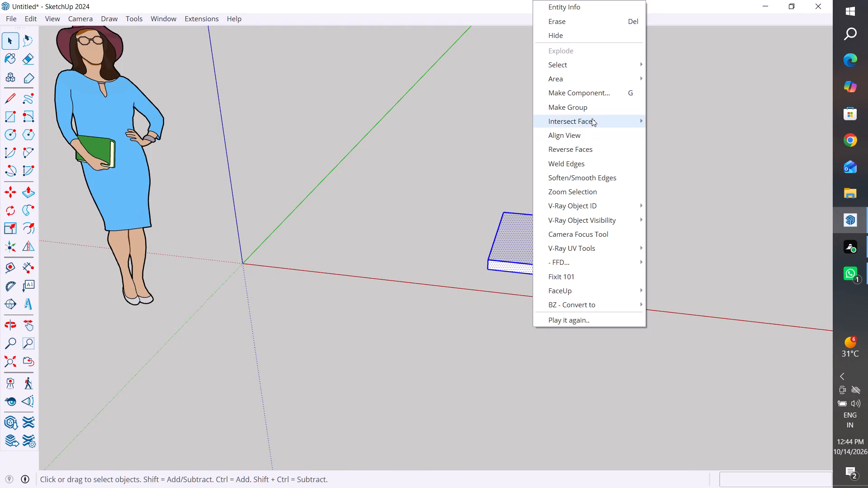
left_click(606, 89)
left_click(439, 377)
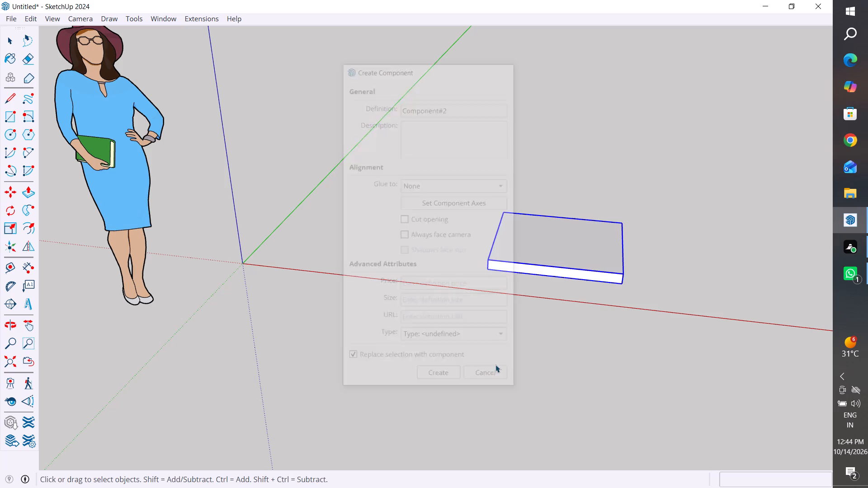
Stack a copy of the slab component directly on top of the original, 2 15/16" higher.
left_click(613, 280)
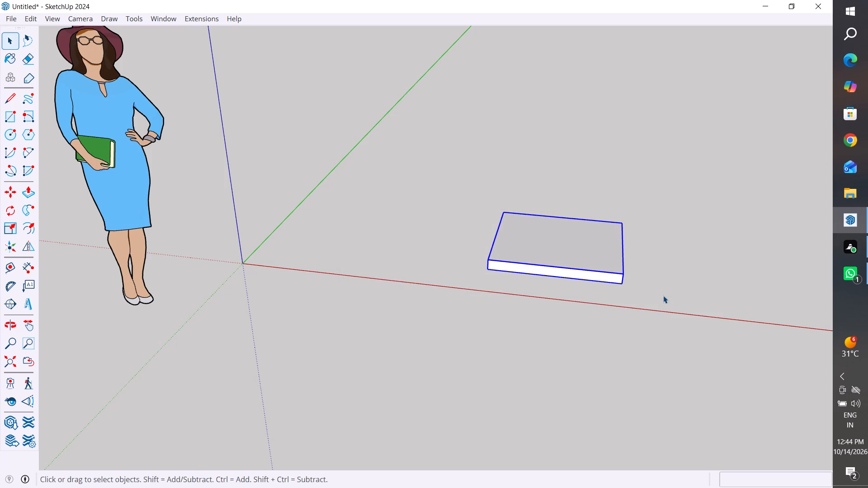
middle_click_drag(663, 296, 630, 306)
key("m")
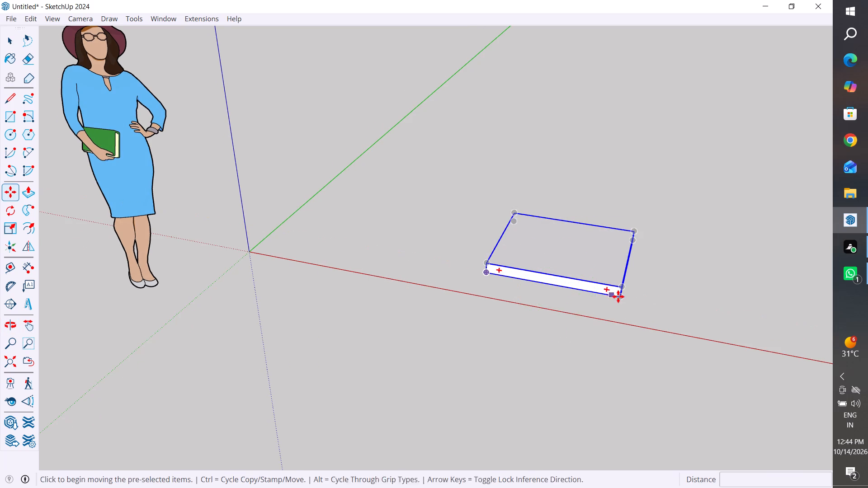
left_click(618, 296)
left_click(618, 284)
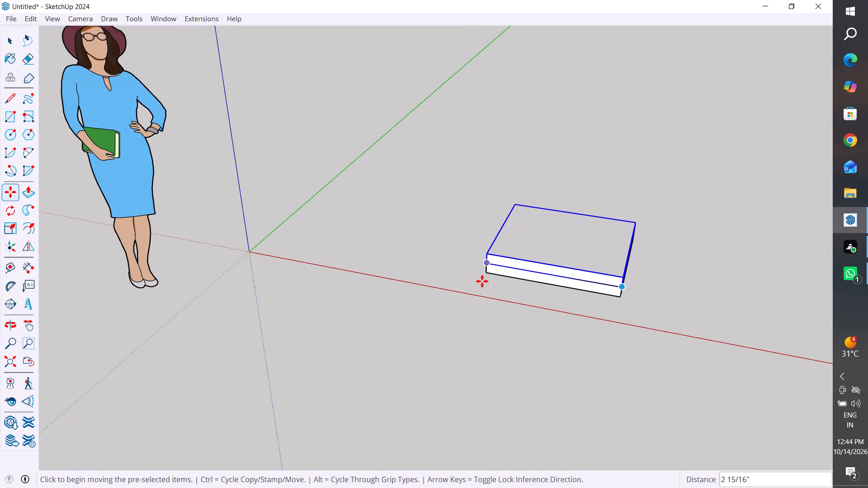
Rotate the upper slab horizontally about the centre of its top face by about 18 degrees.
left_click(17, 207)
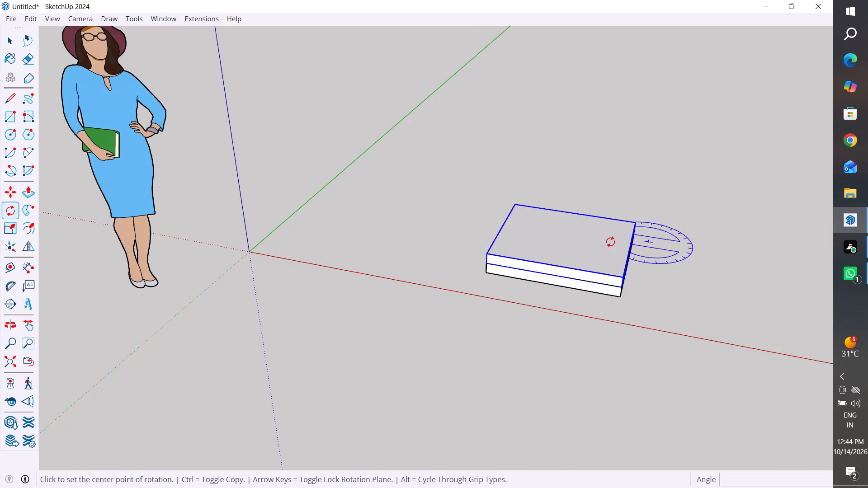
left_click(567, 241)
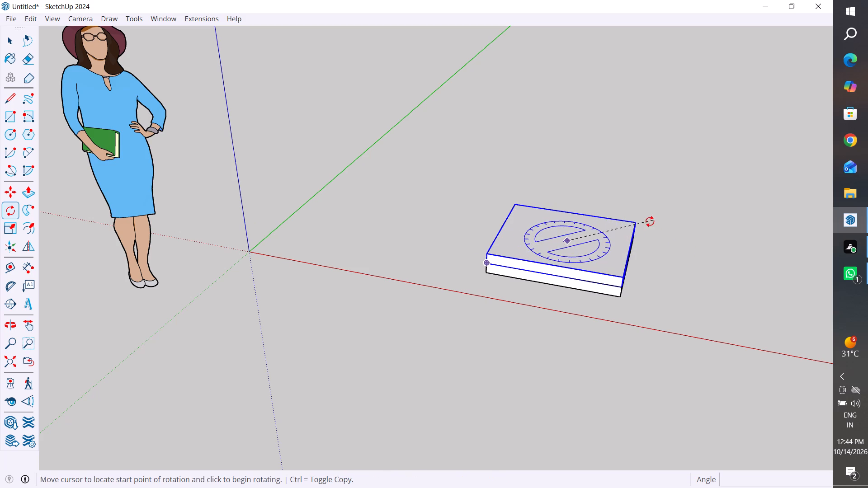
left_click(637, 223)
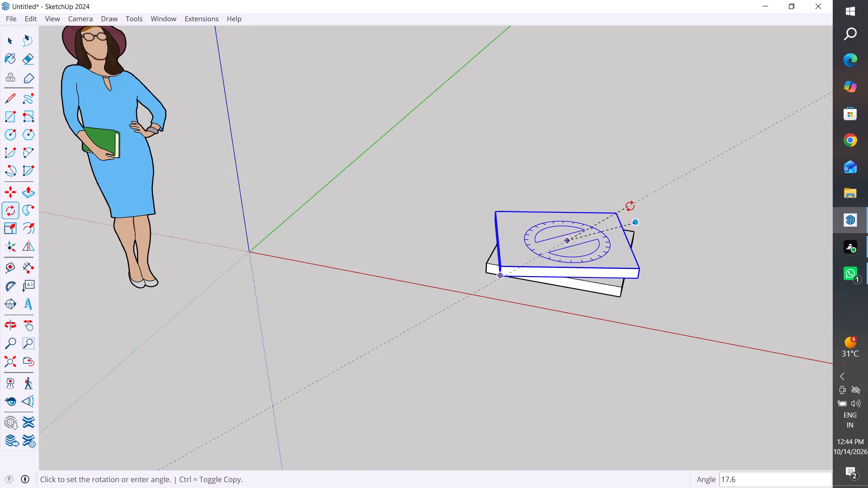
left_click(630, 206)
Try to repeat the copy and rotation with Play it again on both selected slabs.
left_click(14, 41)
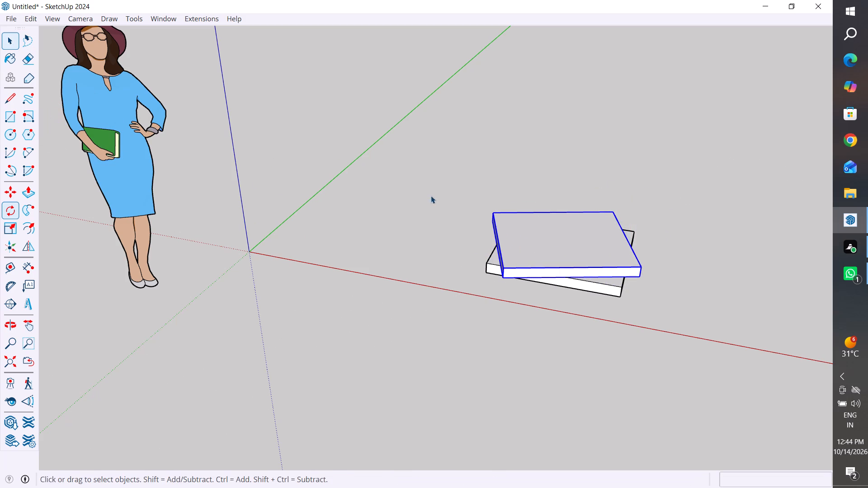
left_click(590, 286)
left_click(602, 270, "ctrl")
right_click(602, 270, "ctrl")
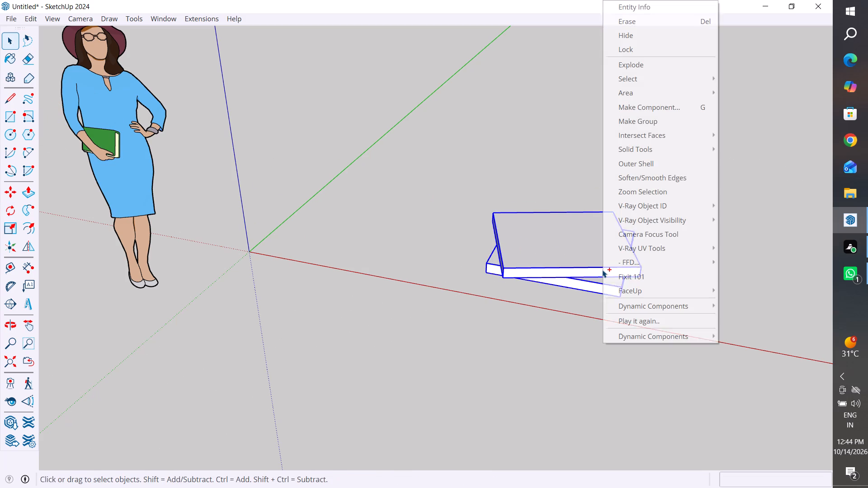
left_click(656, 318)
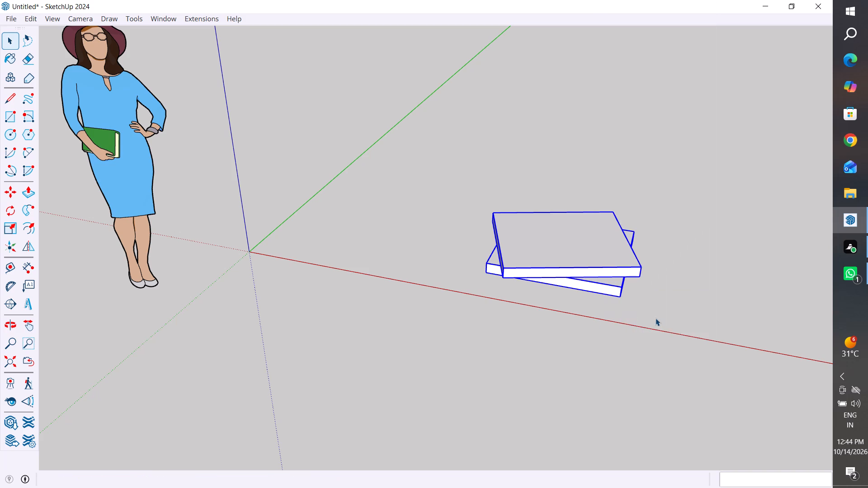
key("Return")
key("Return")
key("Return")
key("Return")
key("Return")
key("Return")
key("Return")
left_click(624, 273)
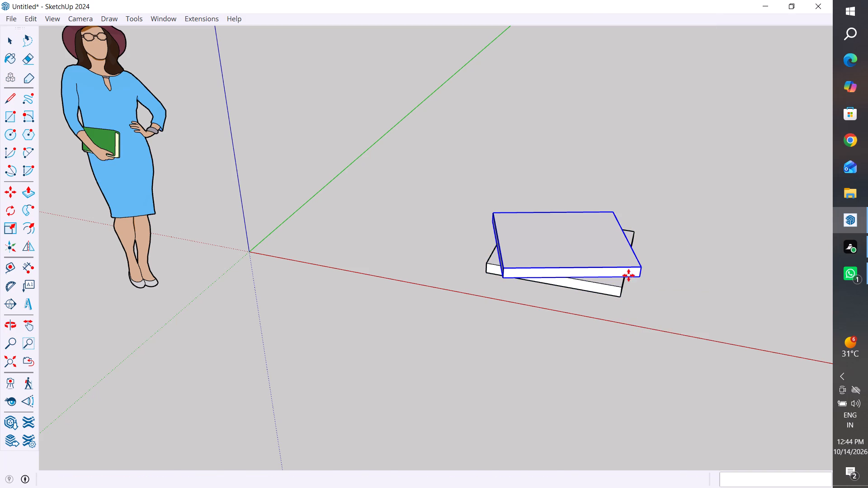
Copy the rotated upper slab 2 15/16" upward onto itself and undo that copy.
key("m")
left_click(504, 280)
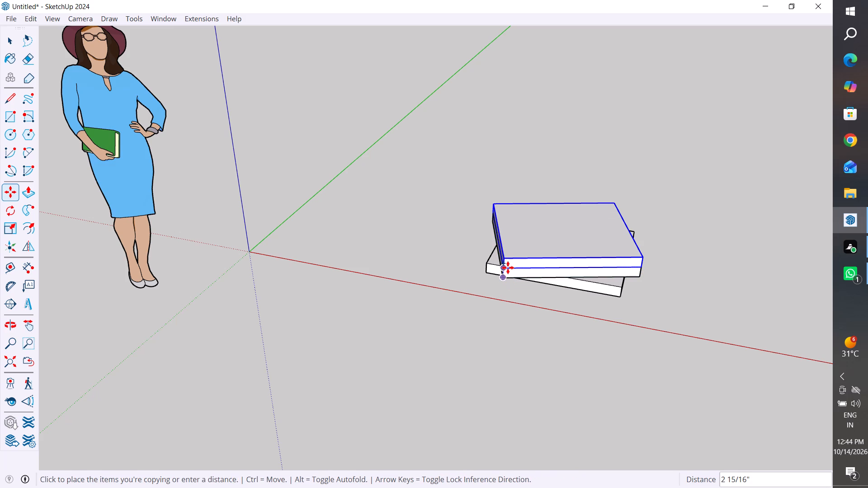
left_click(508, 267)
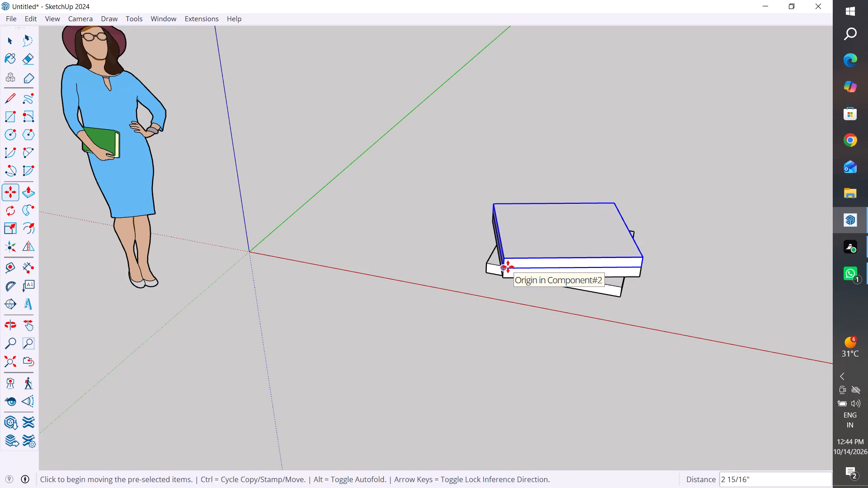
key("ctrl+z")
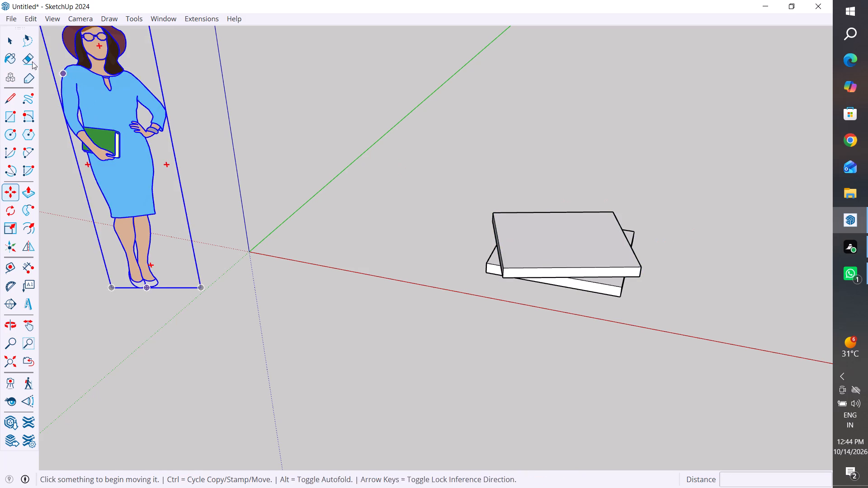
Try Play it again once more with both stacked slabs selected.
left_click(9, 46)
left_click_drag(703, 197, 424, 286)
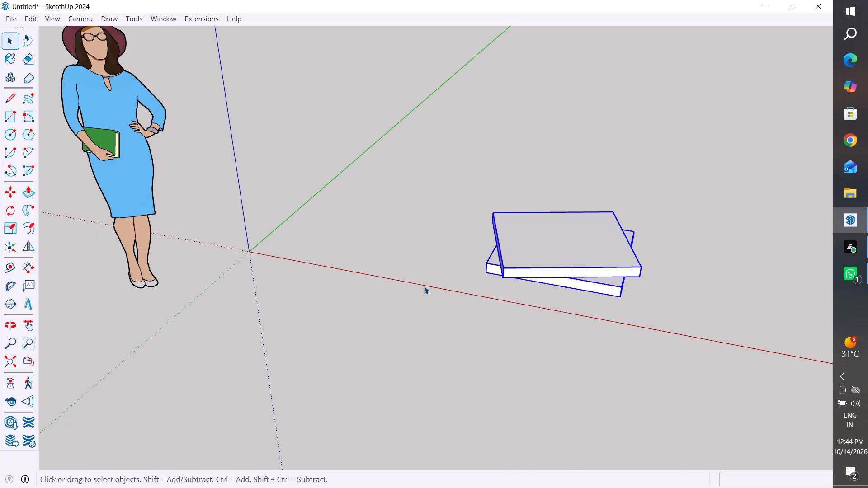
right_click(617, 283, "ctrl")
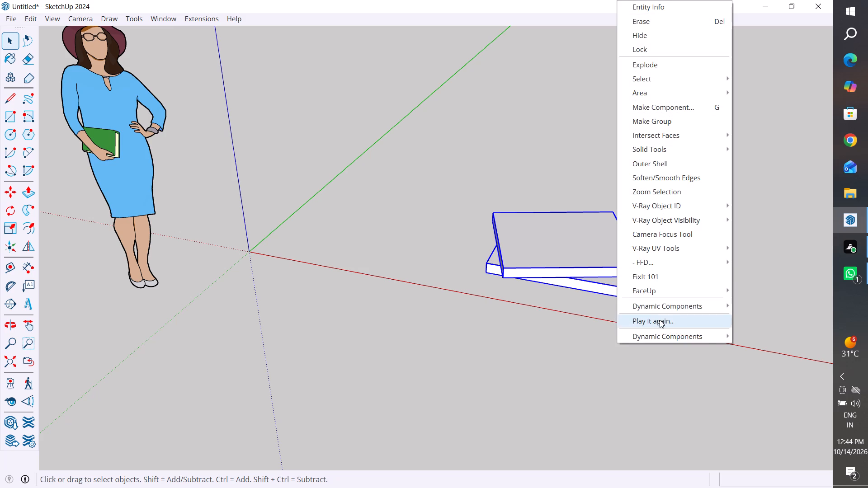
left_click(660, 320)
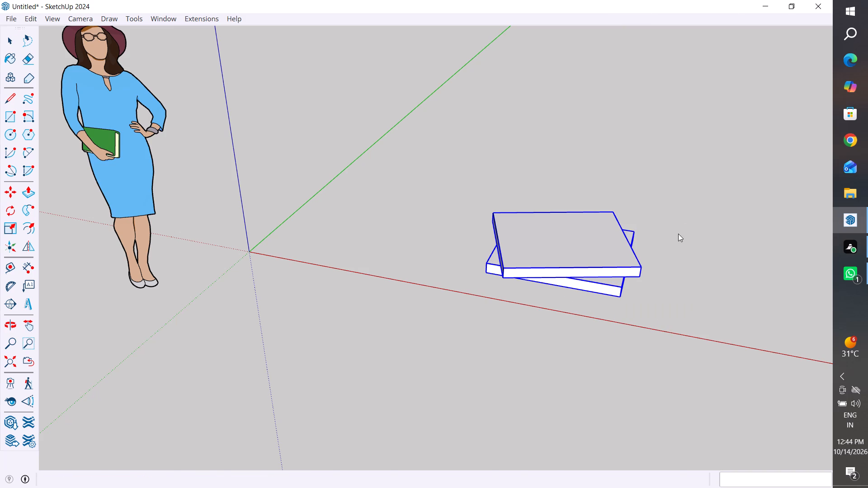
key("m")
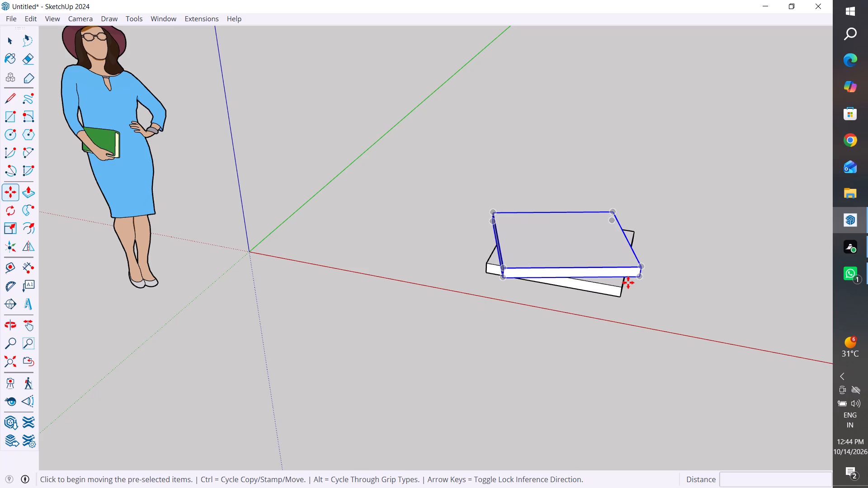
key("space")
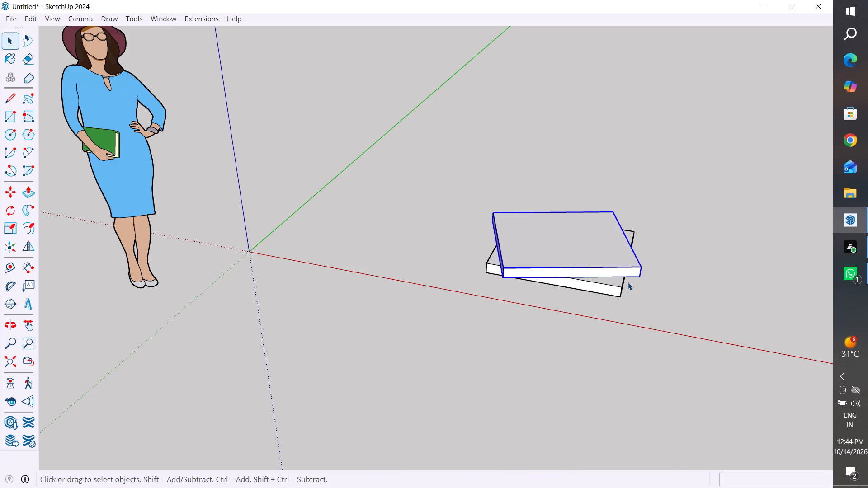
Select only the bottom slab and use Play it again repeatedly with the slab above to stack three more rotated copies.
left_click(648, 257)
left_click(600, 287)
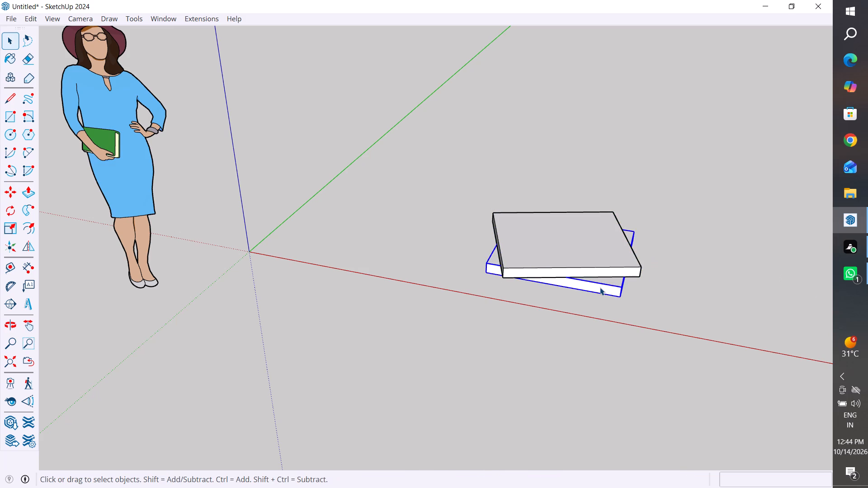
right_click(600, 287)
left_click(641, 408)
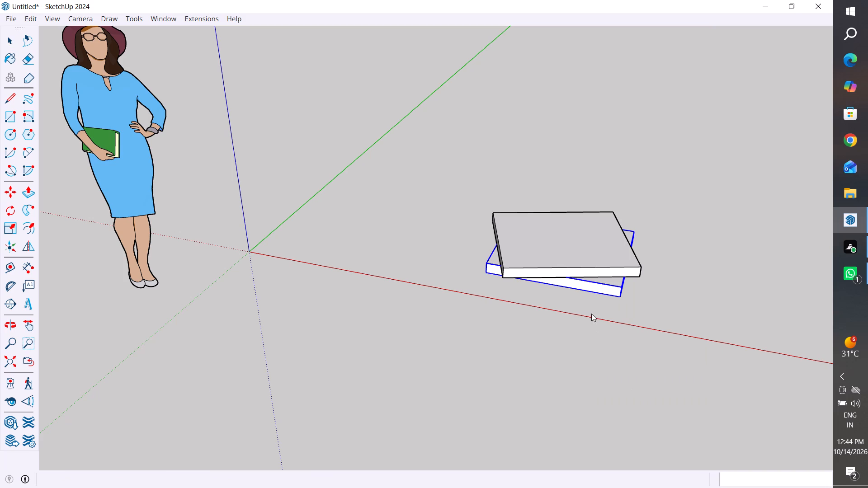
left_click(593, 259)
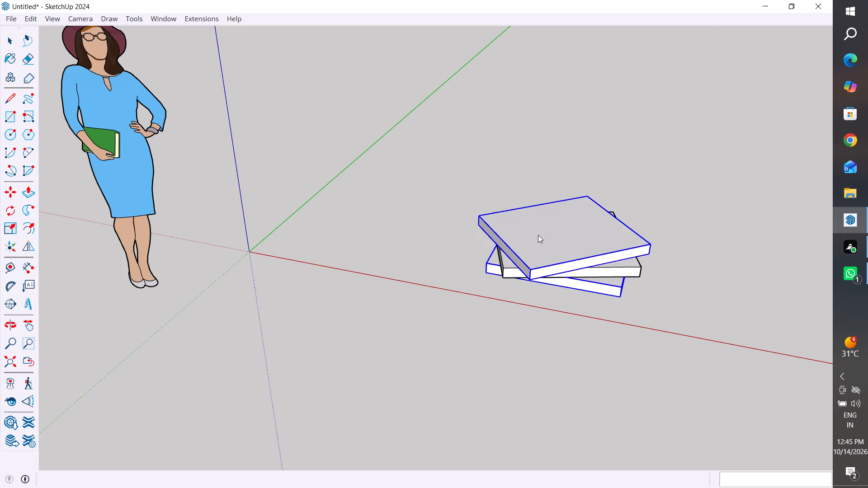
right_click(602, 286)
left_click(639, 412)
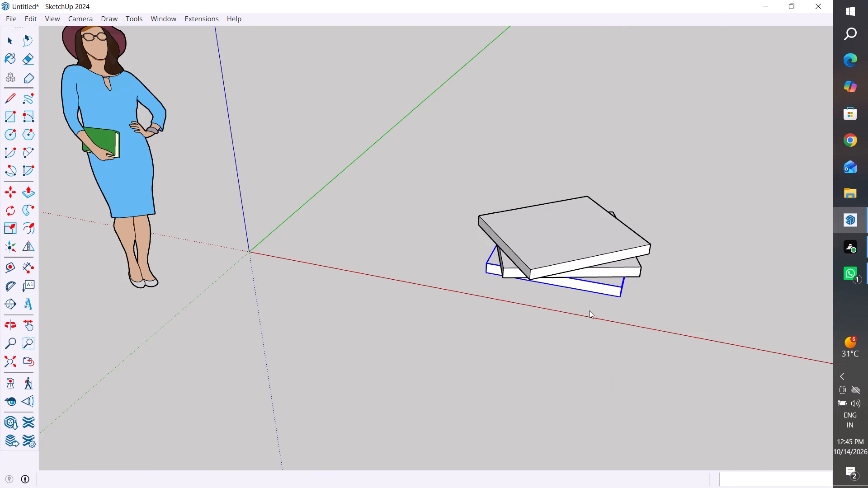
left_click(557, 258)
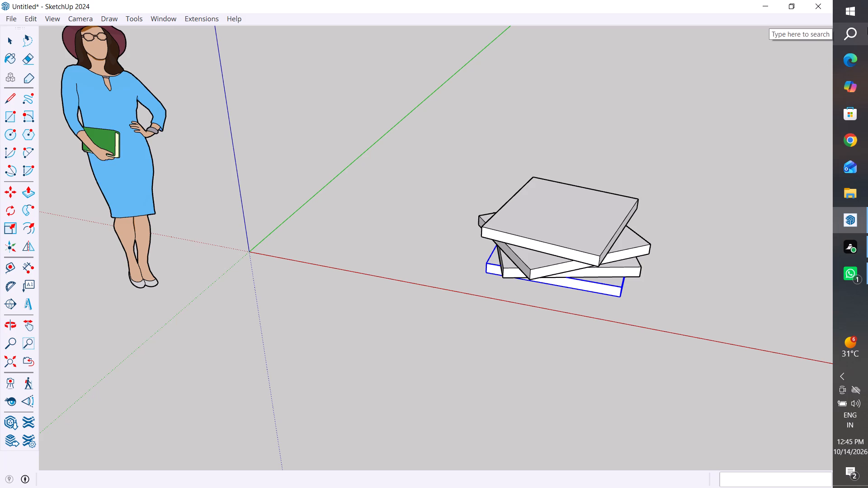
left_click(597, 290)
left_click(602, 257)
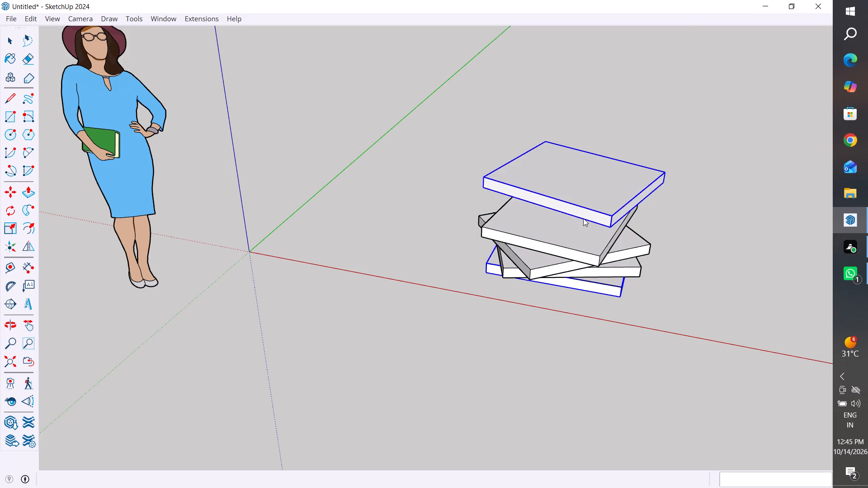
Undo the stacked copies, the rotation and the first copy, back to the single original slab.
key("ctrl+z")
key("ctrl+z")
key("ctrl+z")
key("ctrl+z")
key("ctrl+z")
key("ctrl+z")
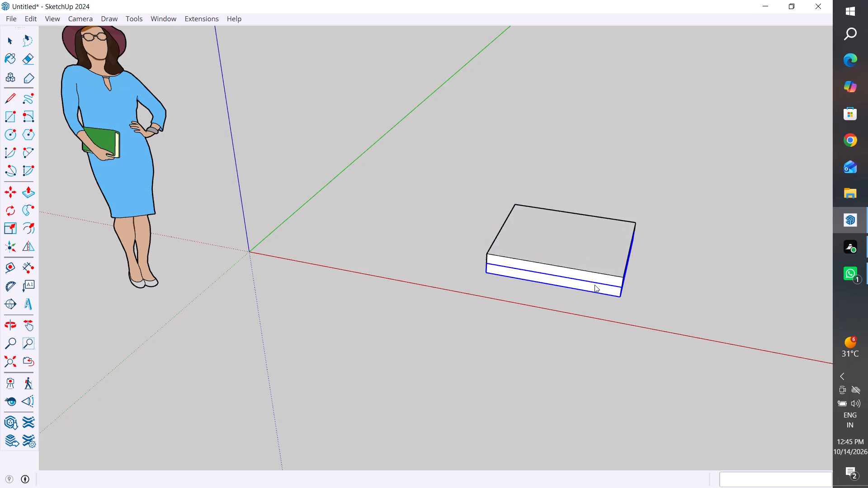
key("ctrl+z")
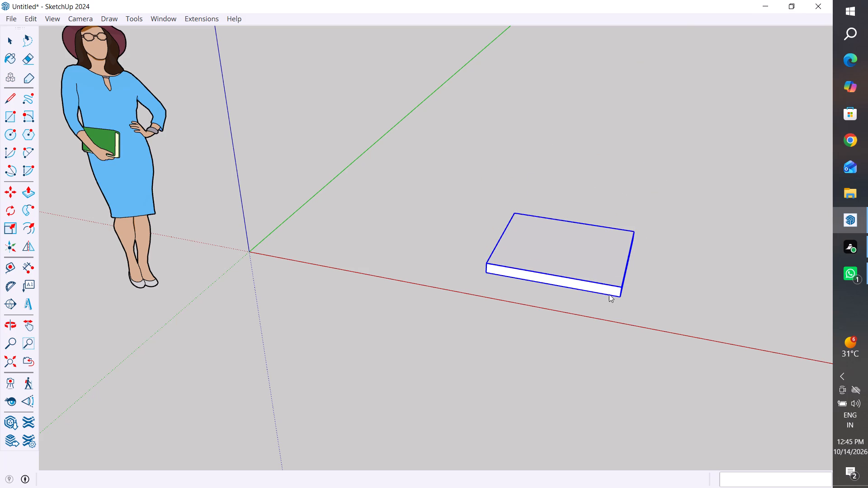
Copy the slab 2 15/16" upward so the copy rests directly on the original.
key("m")
left_click(623, 299, "ctrl")
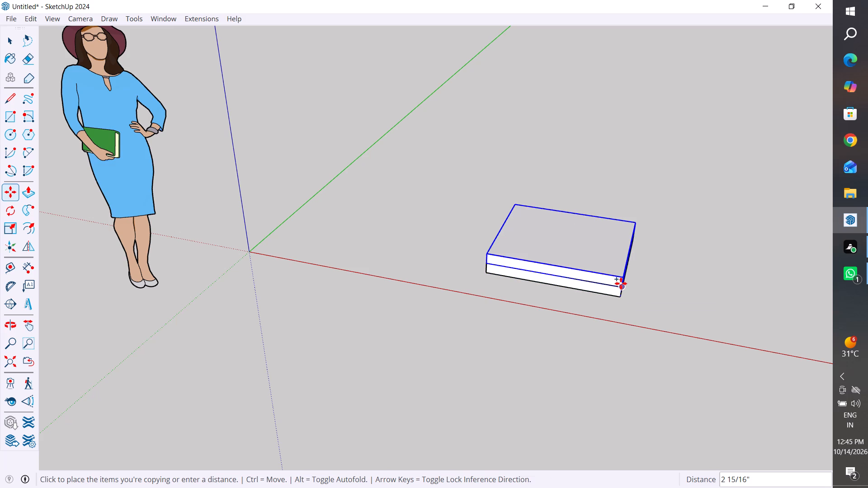
left_click(621, 283)
Rotate the upper slab 15 degrees horizontally about the centre of its top face.
left_click(8, 34)
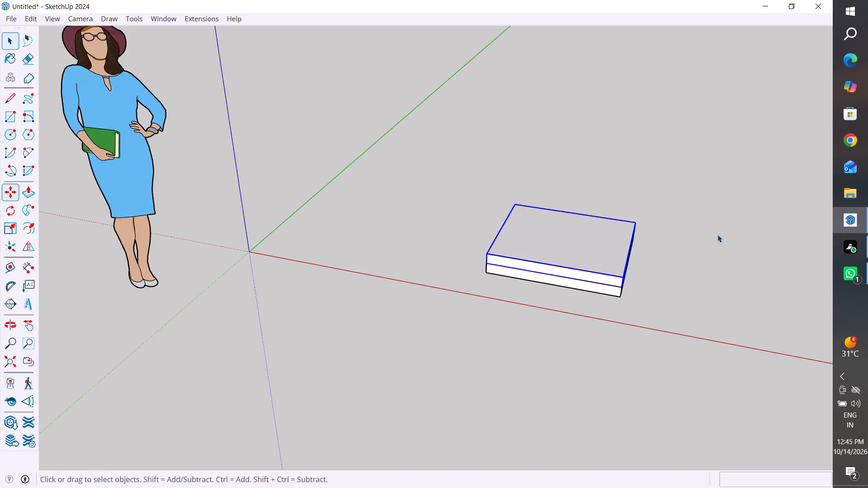
left_click(14, 211)
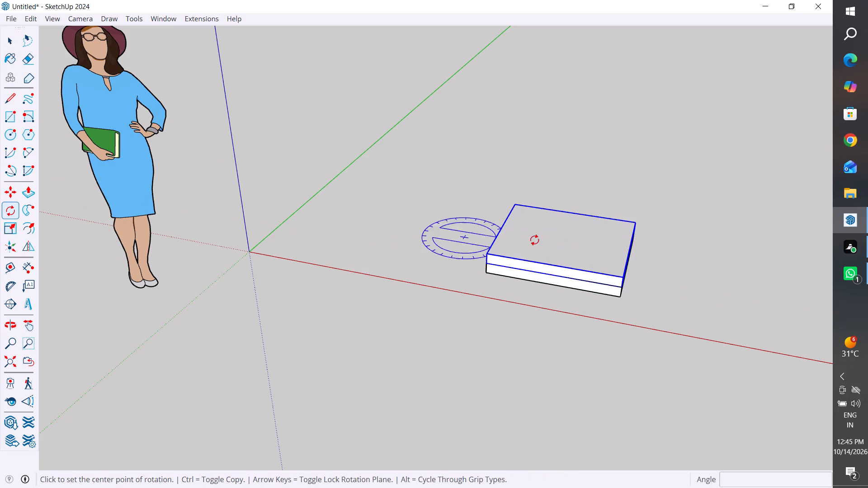
left_click(567, 238)
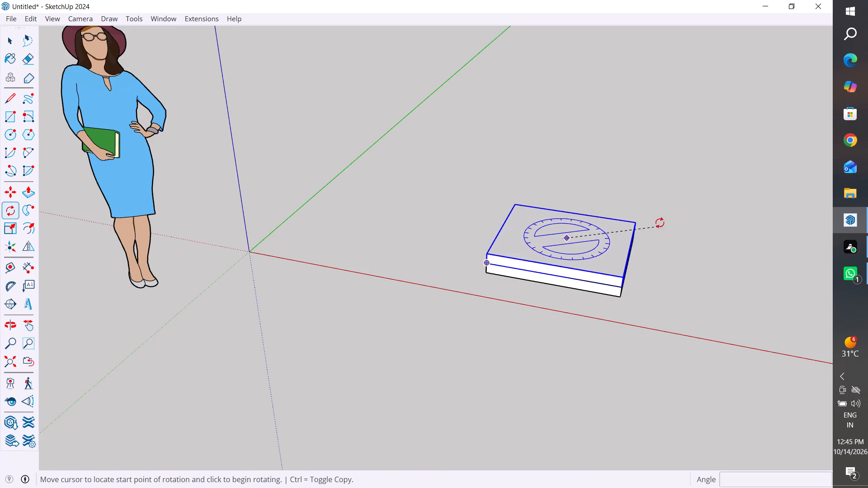
left_click(637, 222)
left_click(636, 207)
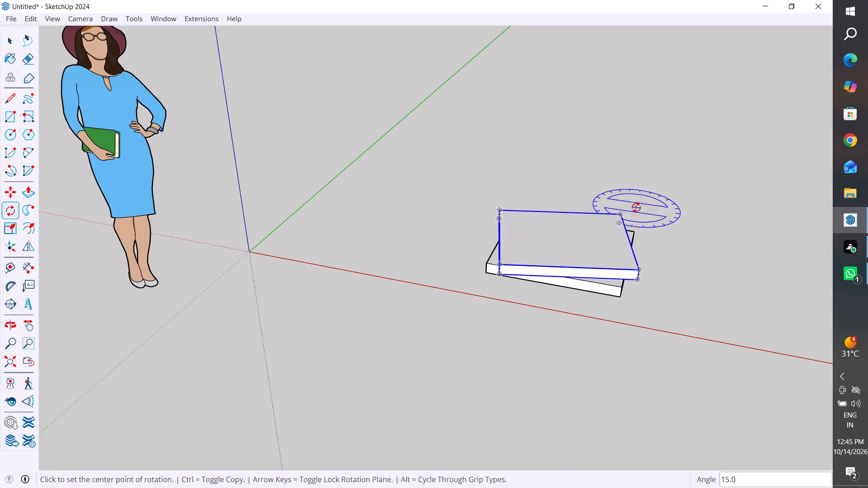
Select the bottom slab and use Play it again with the second slab to stack a third rotated copy.
left_click(5, 40)
left_click(577, 285)
right_click(577, 285)
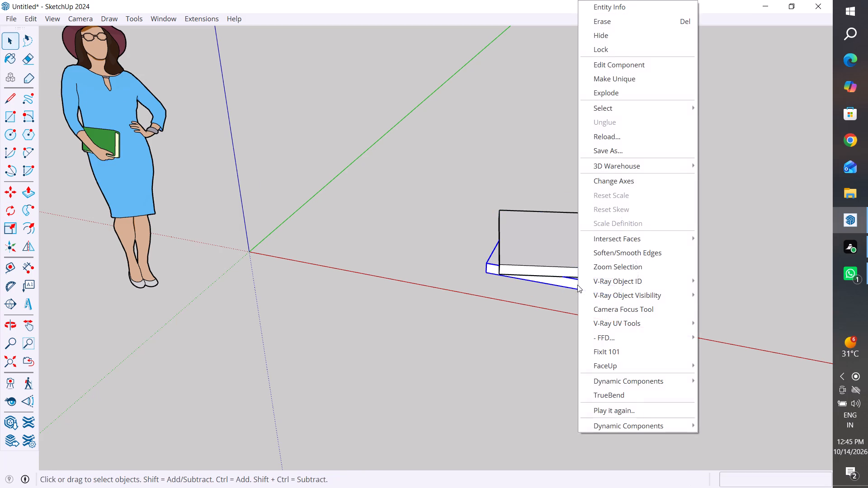
left_click(626, 408)
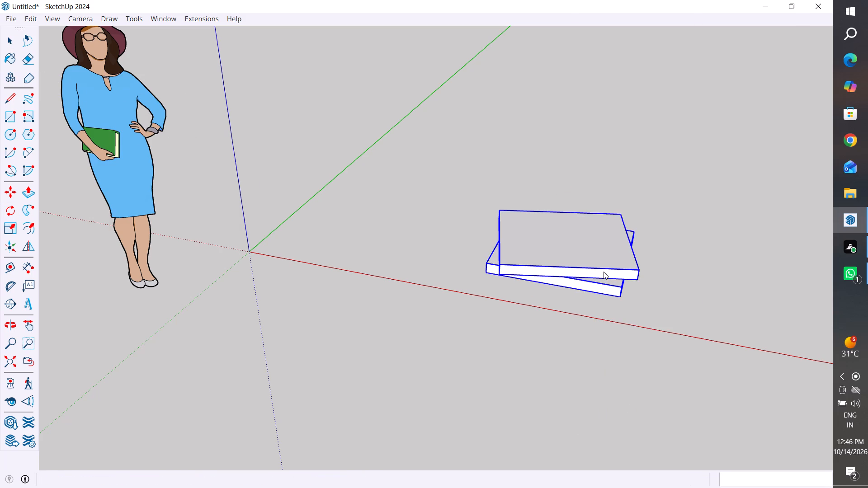
left_click(604, 272)
left_click(604, 291)
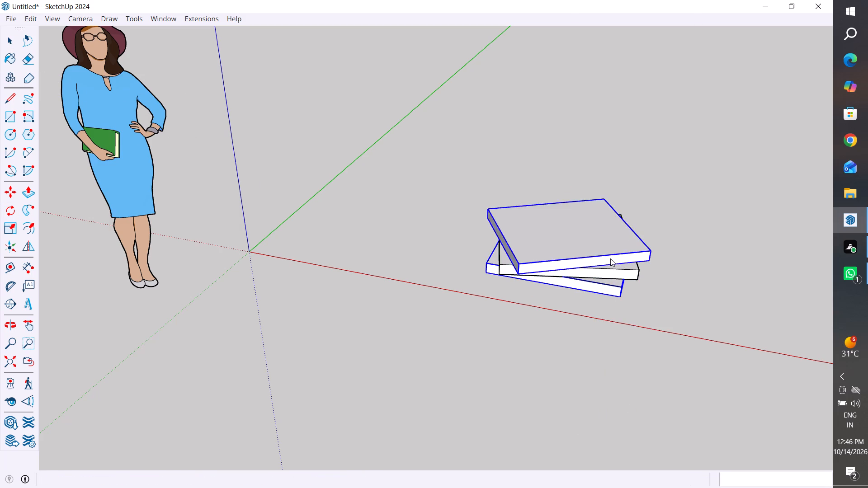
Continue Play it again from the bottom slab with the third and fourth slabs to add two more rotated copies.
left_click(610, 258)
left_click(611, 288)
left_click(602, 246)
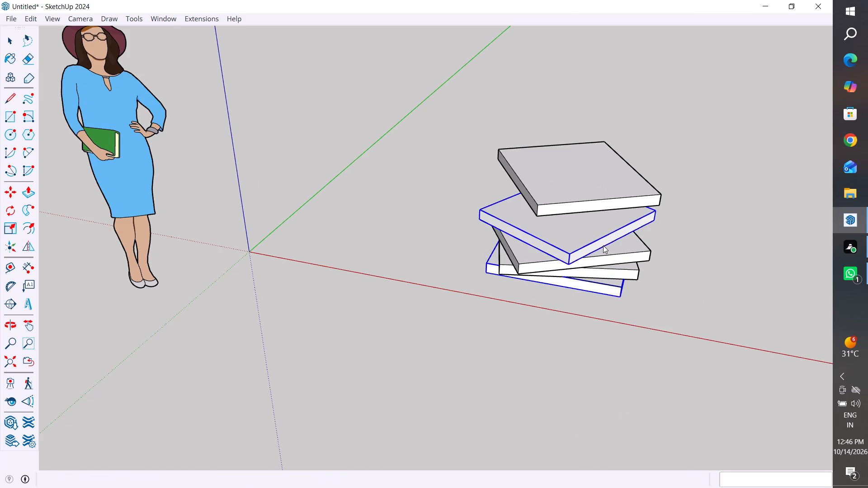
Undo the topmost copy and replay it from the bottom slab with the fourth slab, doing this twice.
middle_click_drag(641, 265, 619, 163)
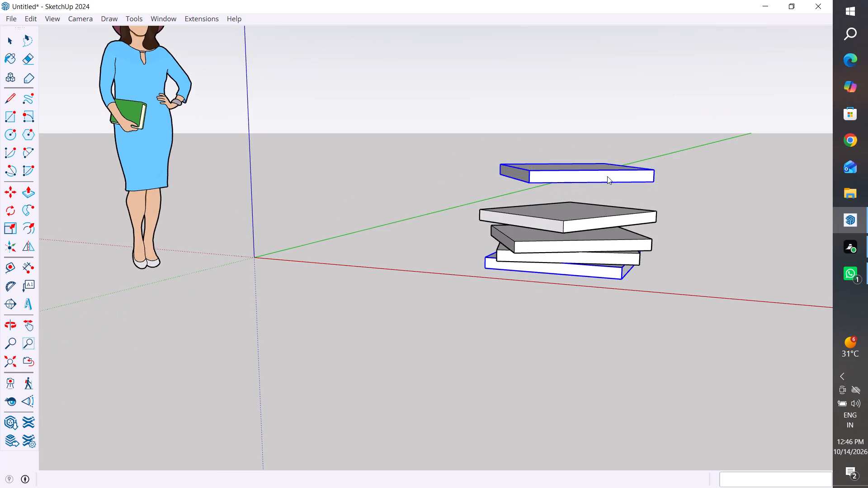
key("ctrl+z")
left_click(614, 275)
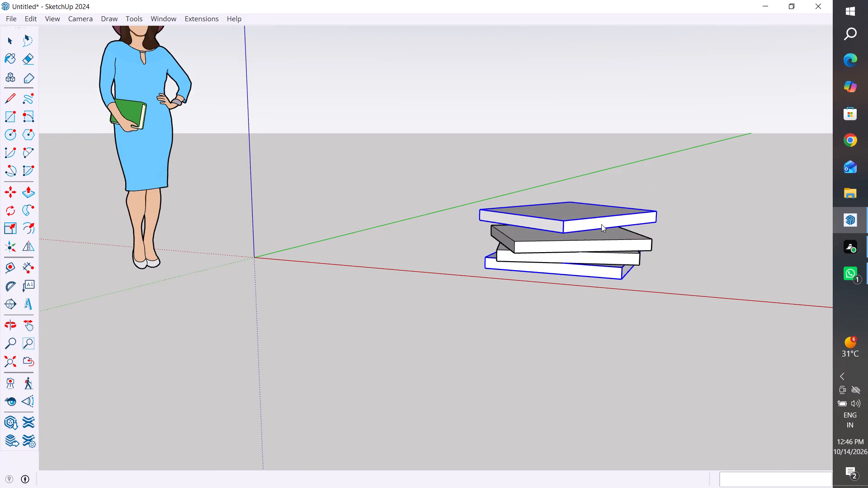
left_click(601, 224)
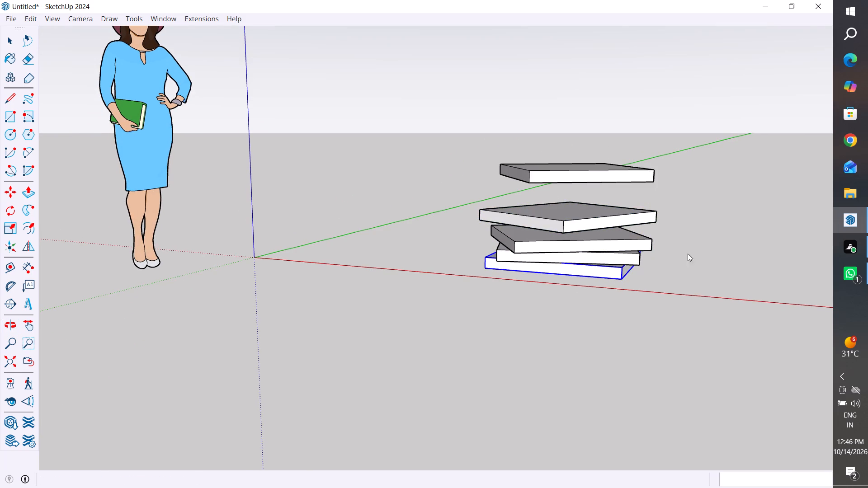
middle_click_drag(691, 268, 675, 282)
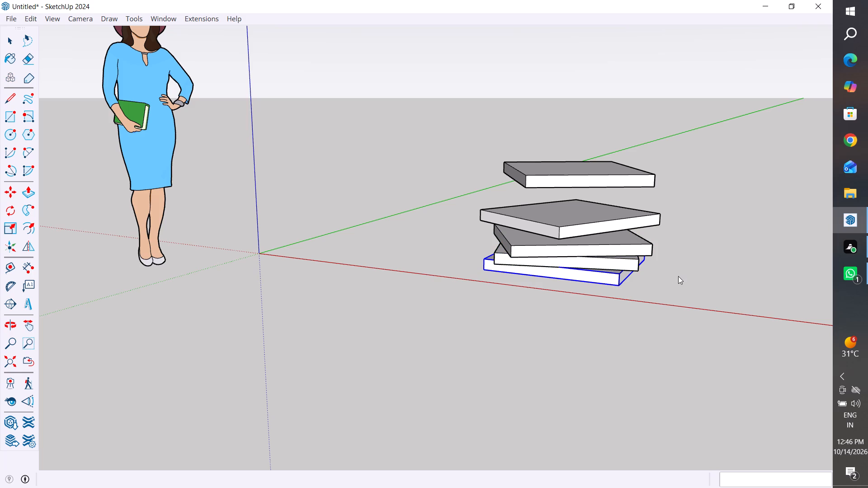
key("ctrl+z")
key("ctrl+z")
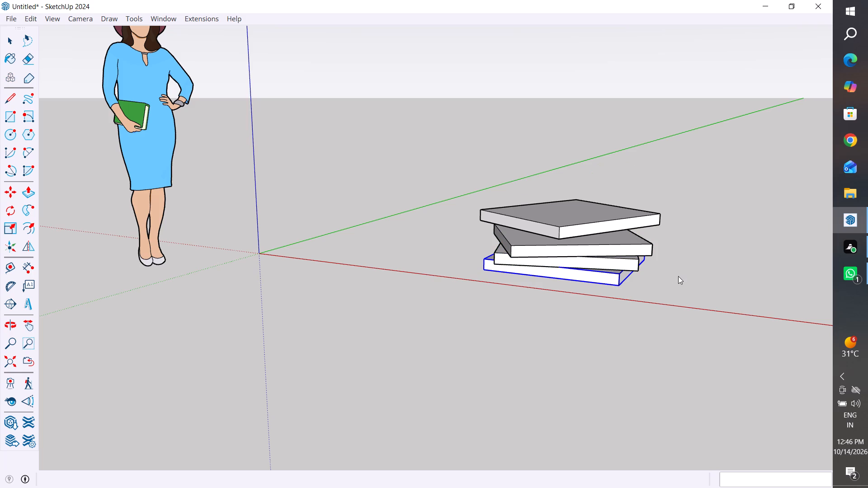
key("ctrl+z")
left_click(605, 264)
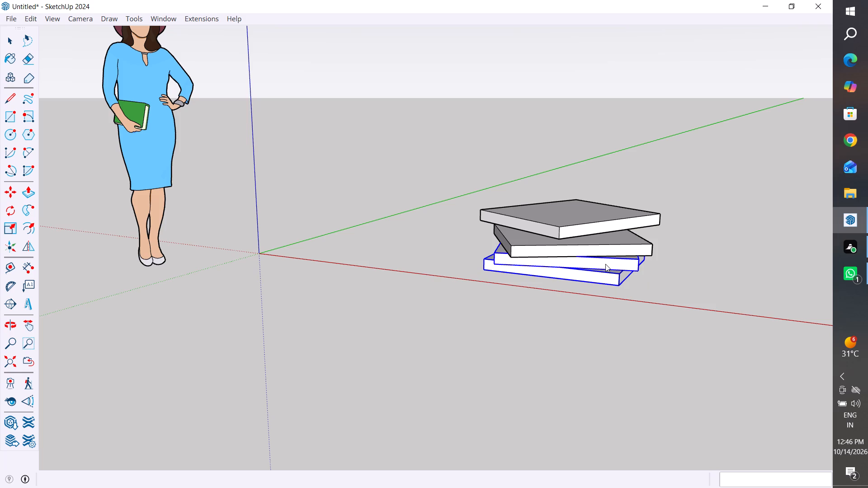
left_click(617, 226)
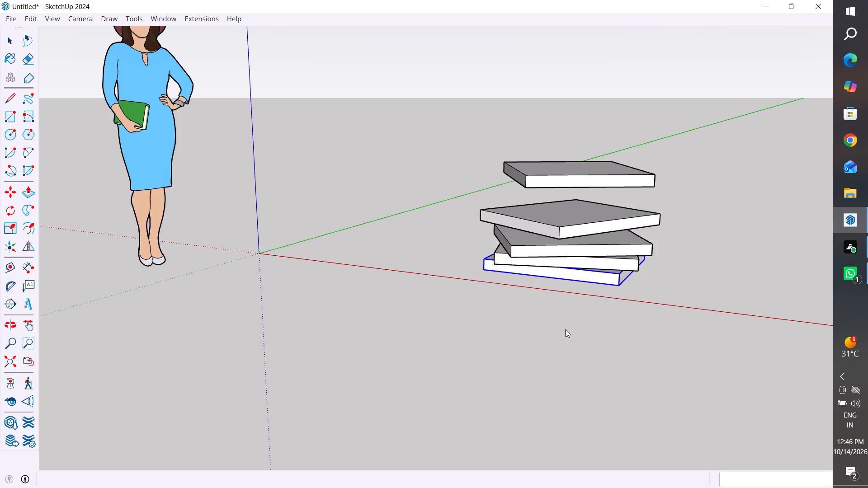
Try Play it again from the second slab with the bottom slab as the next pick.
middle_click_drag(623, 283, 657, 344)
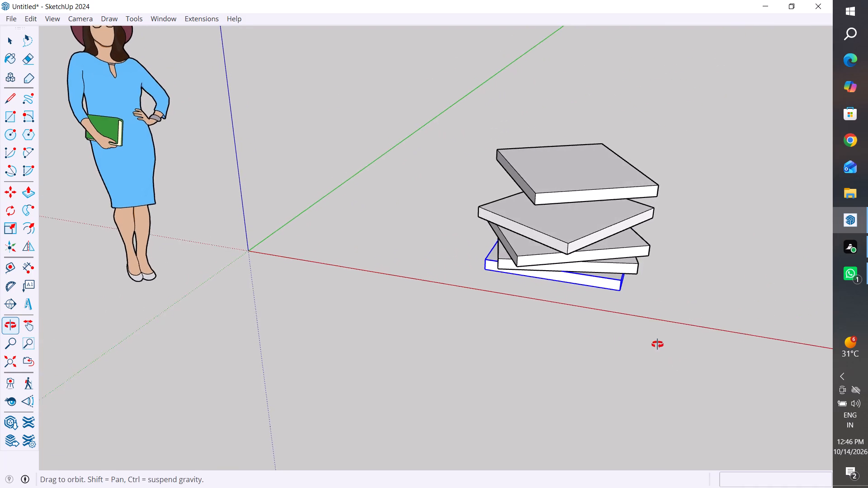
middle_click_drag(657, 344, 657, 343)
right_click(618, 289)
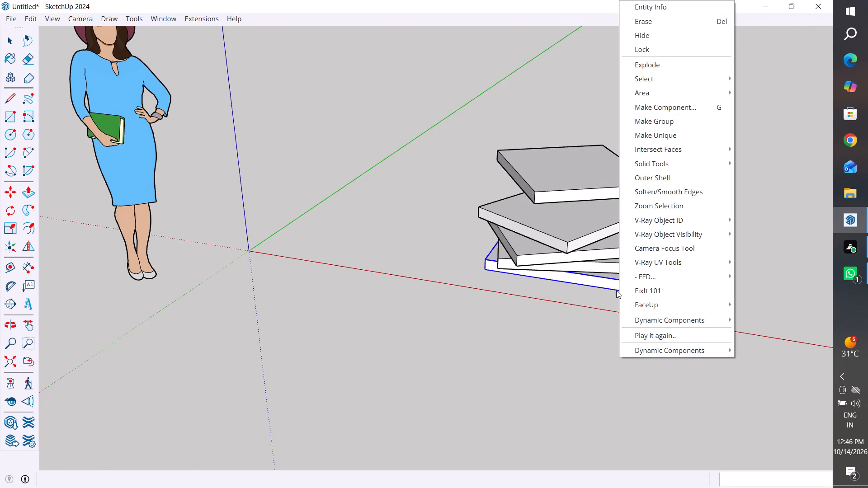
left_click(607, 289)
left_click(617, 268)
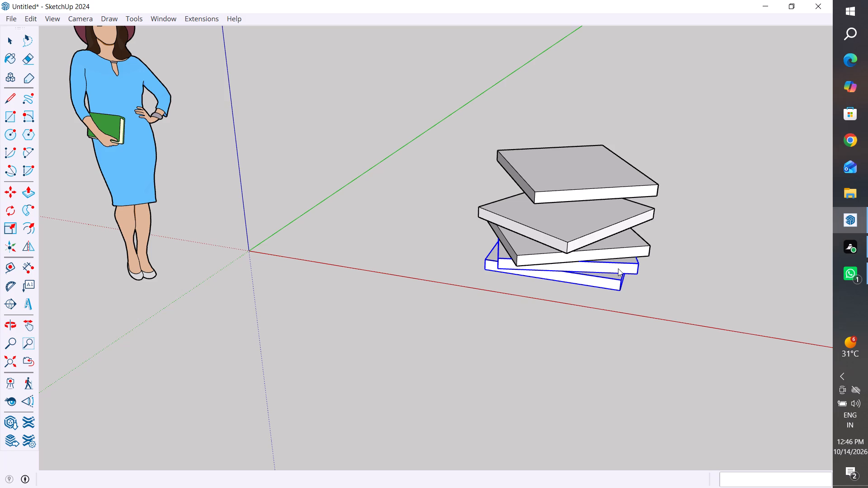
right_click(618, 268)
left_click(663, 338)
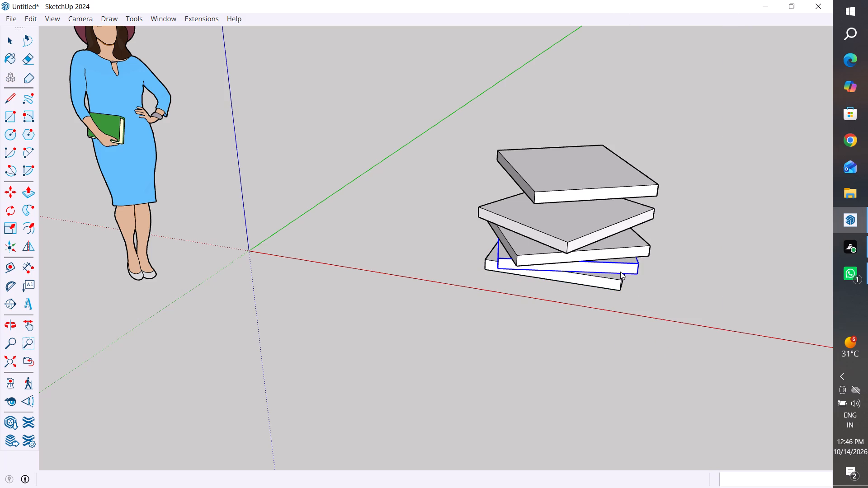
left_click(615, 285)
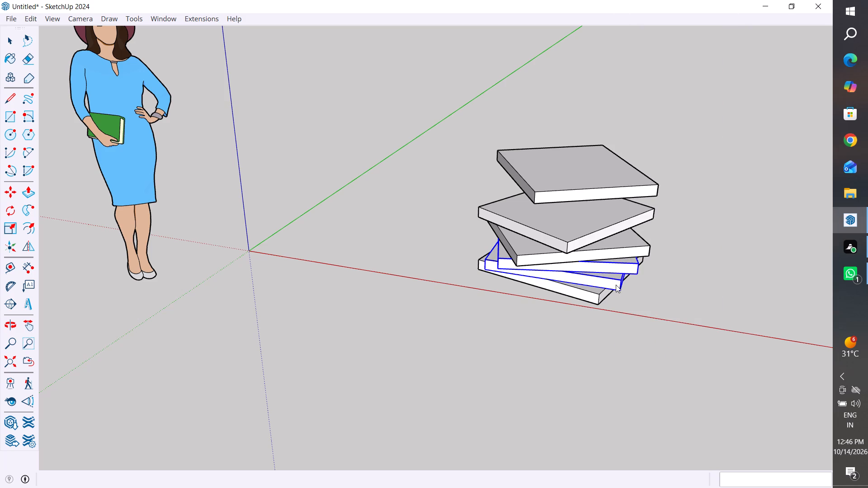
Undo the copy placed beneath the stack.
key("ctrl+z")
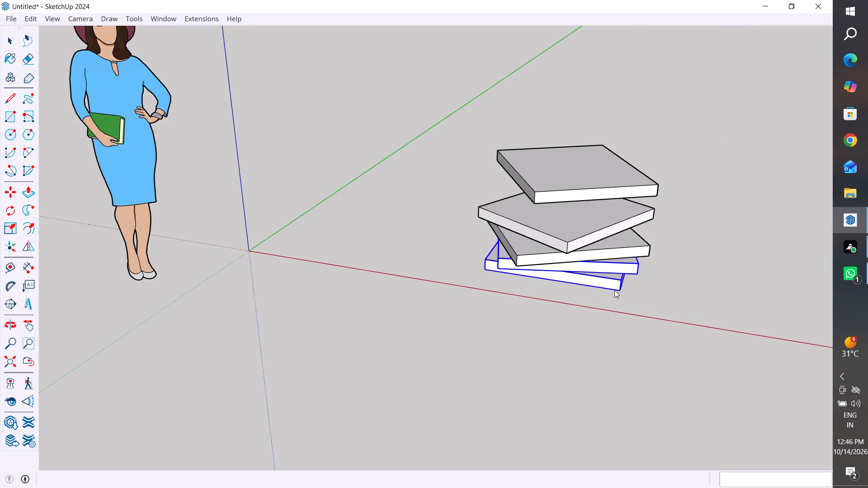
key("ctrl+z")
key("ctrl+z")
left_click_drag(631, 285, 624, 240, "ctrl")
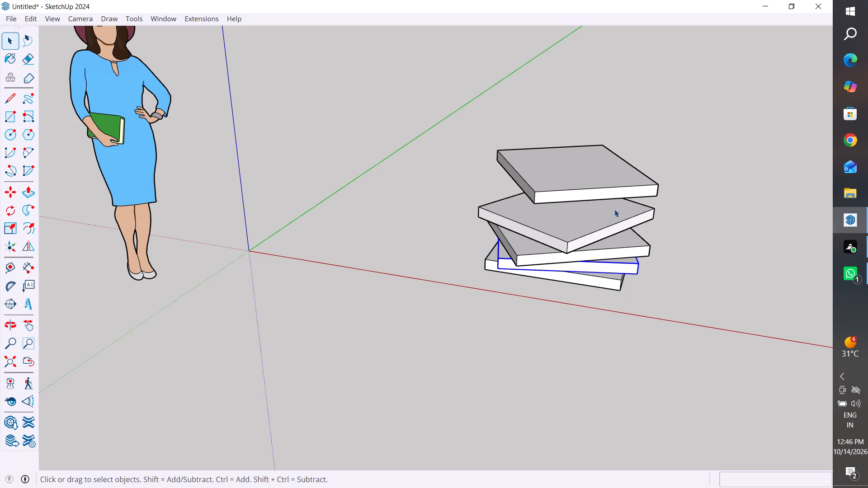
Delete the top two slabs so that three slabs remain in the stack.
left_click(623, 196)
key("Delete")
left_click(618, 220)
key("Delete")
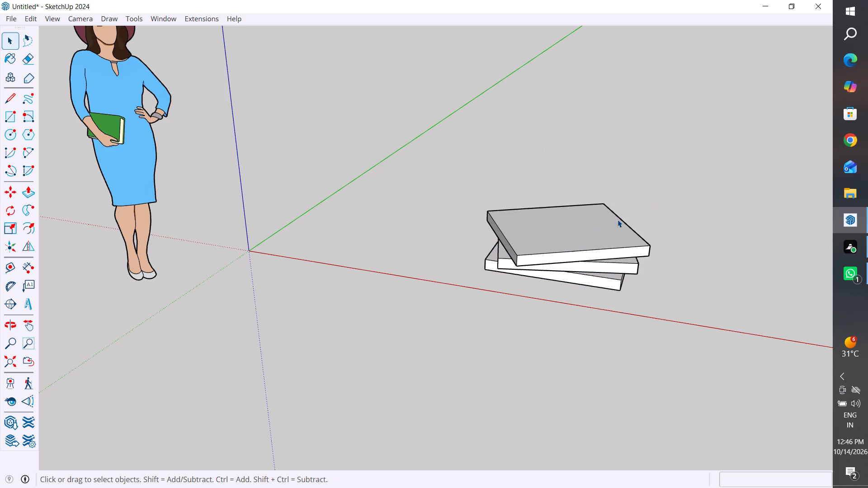
Run Play it again on the bottom slab with the second slab to stack a fourth rotated copy.
left_click(614, 290)
right_click(614, 289)
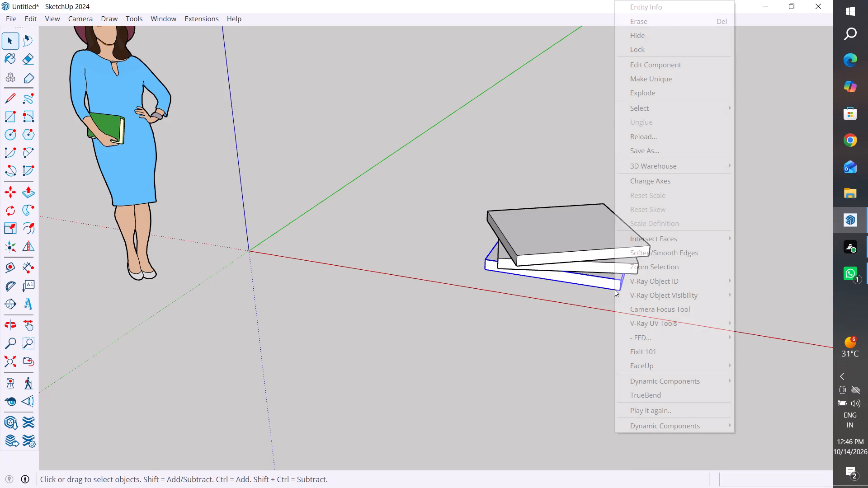
left_click(661, 414)
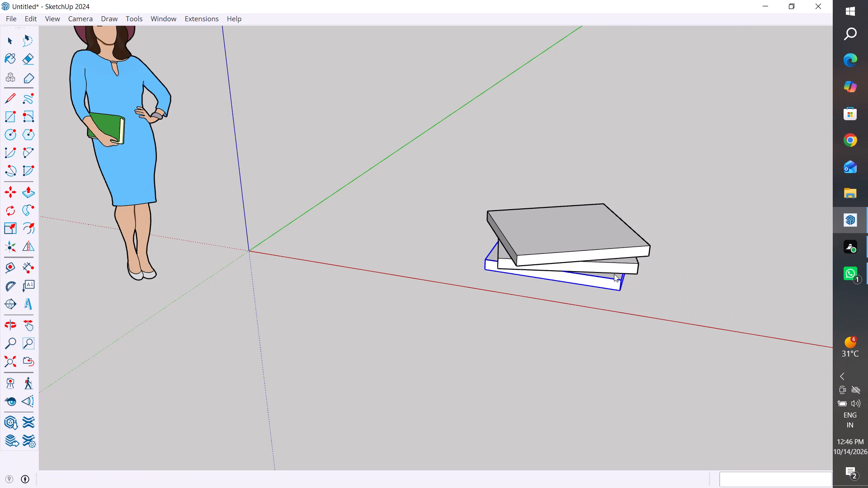
left_click(622, 269)
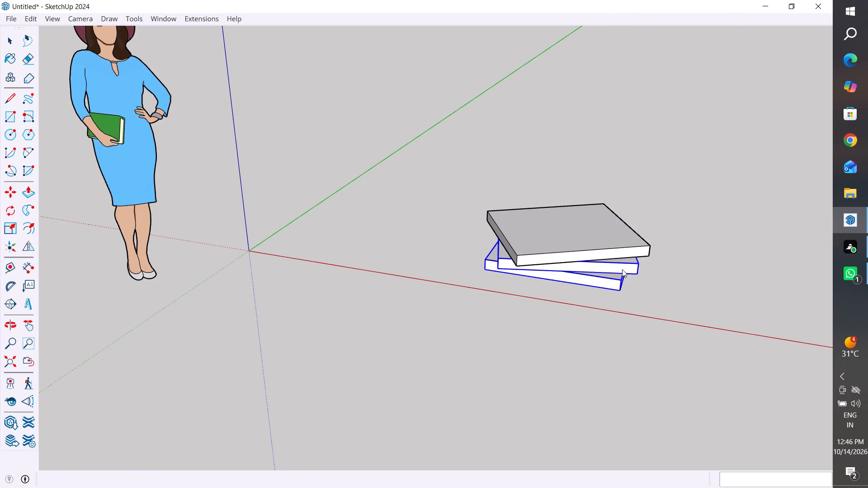
left_click(622, 269)
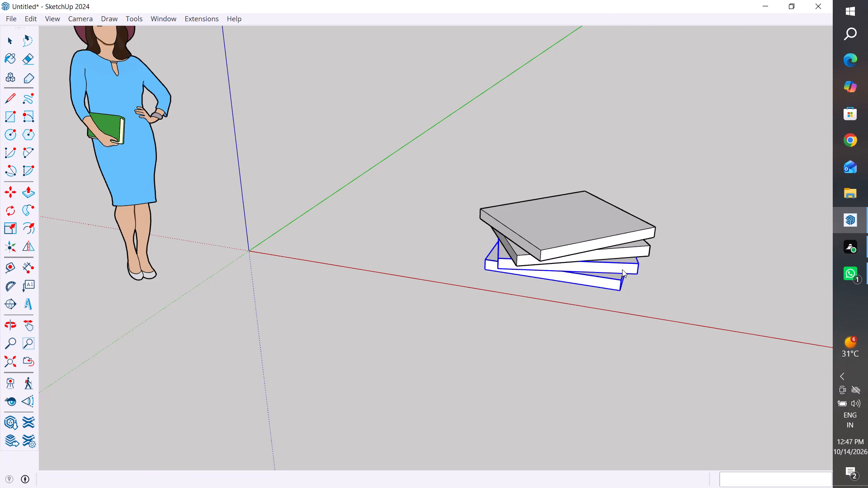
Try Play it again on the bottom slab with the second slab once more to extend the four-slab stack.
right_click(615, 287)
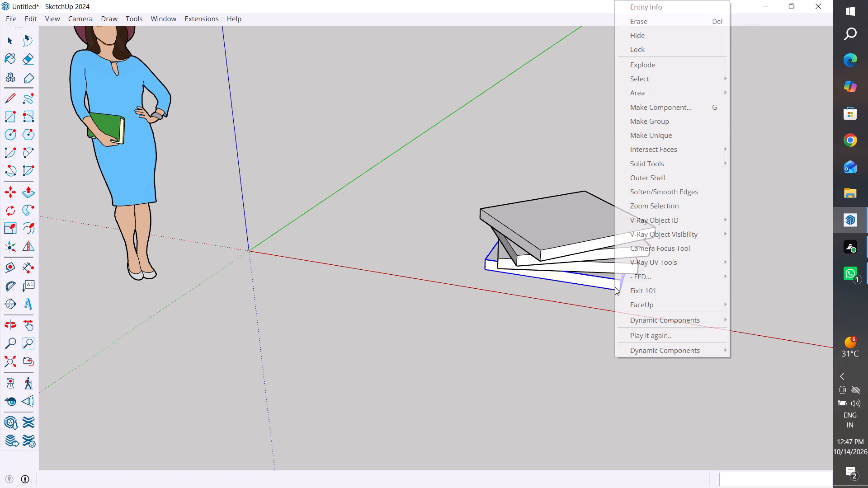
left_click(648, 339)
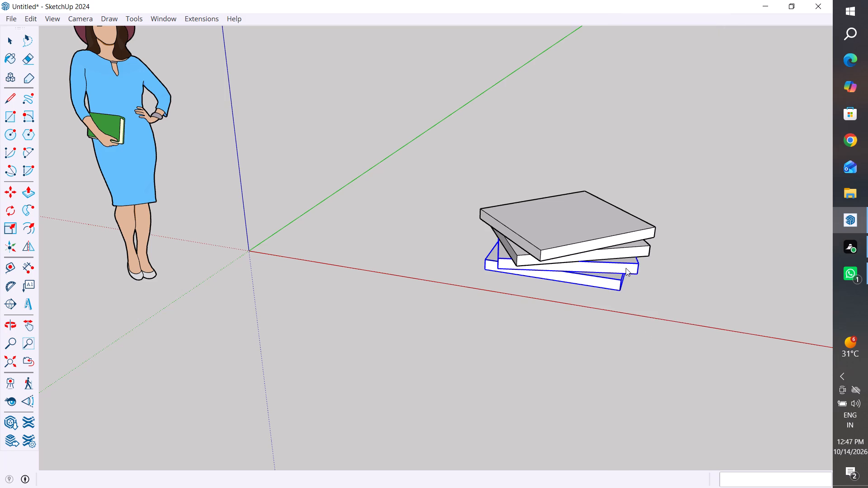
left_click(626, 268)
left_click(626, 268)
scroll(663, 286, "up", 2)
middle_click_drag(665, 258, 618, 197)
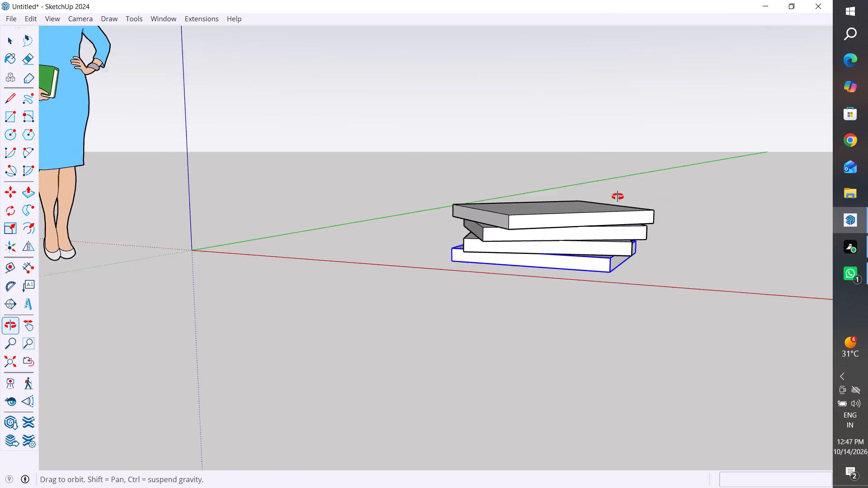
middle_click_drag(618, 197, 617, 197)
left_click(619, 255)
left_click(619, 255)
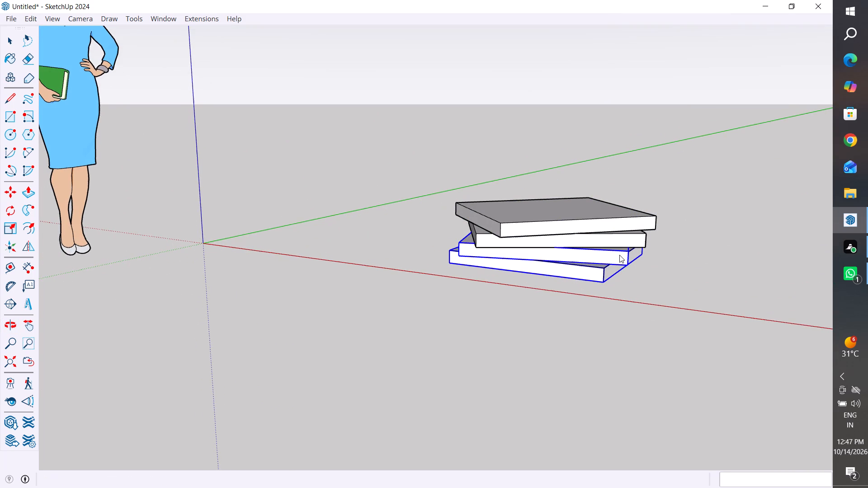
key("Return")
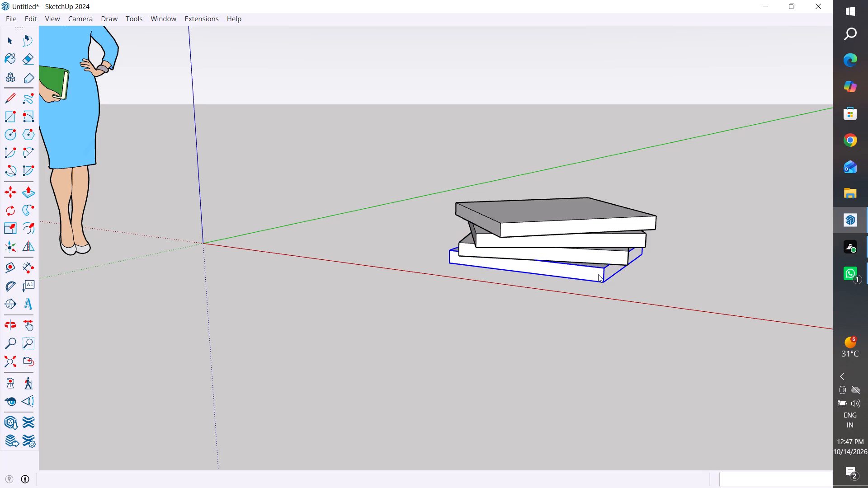
Run Play it again on the bottom slab with the third slab to stack a fifth rotated copy.
right_click(594, 277)
left_click(632, 336)
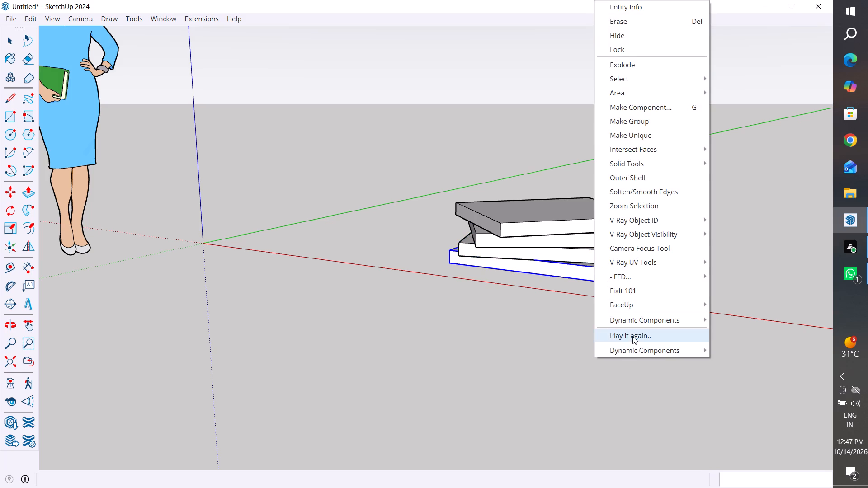
left_click(624, 259)
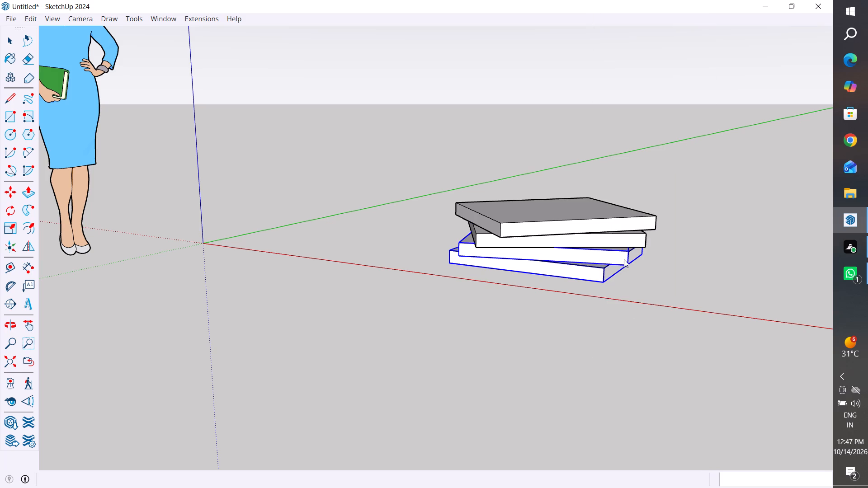
left_click(639, 241)
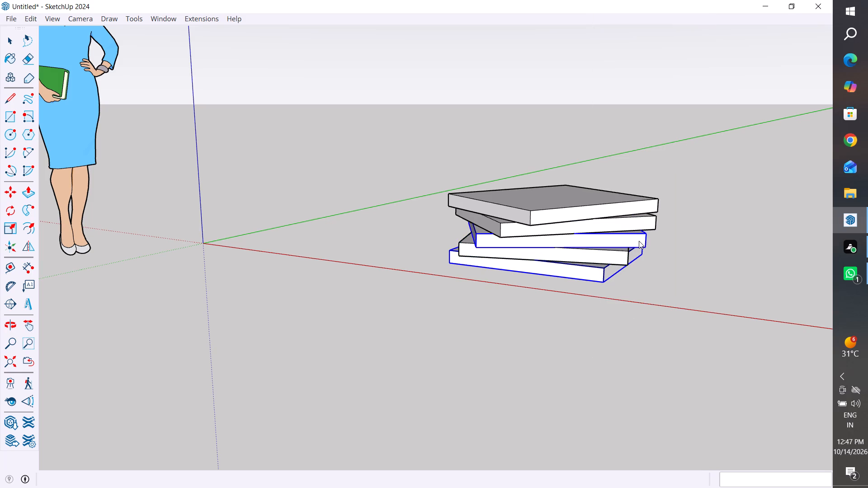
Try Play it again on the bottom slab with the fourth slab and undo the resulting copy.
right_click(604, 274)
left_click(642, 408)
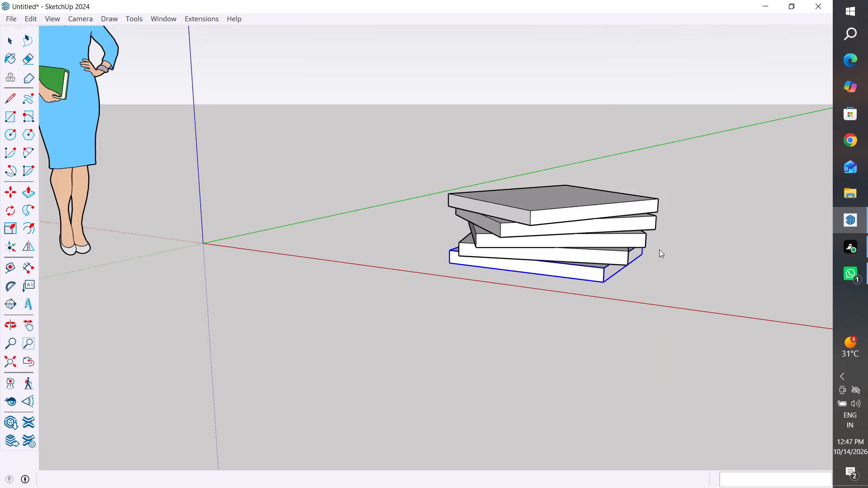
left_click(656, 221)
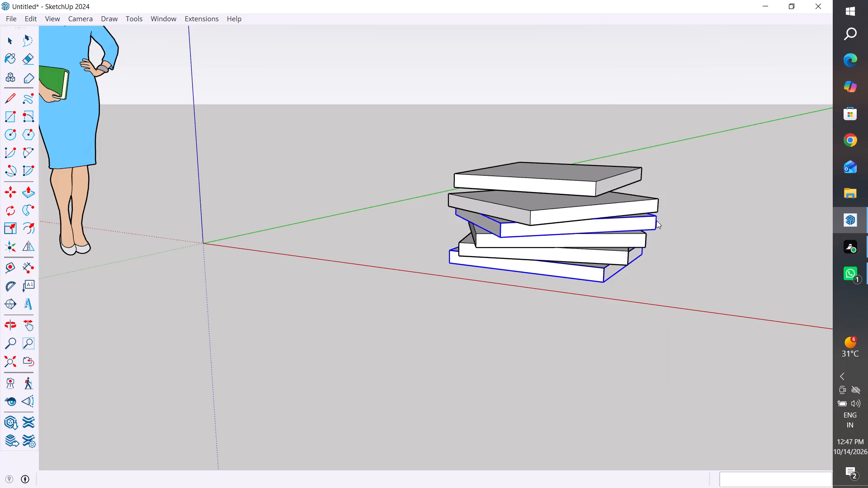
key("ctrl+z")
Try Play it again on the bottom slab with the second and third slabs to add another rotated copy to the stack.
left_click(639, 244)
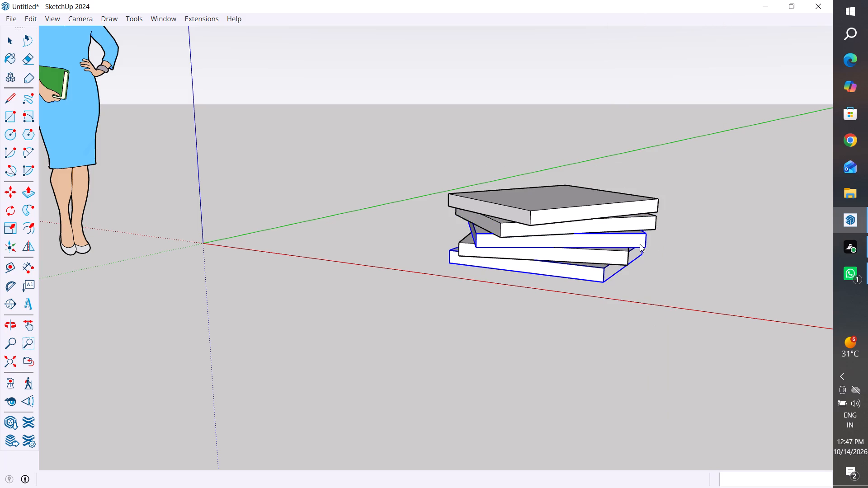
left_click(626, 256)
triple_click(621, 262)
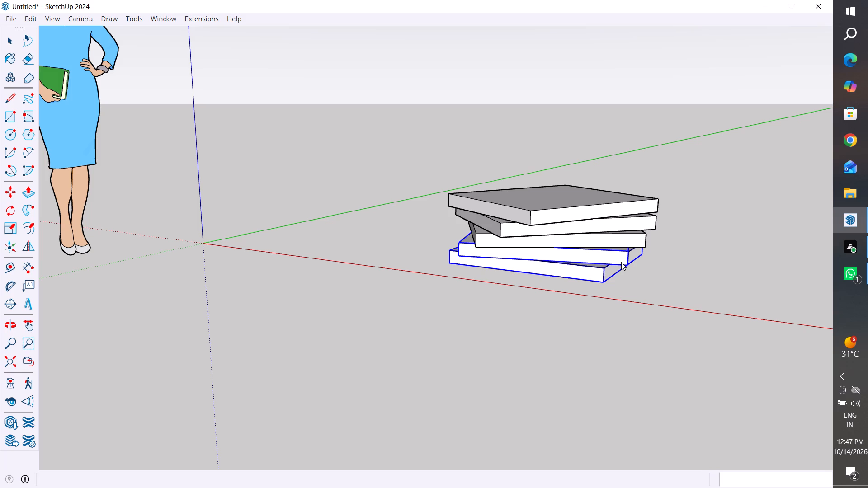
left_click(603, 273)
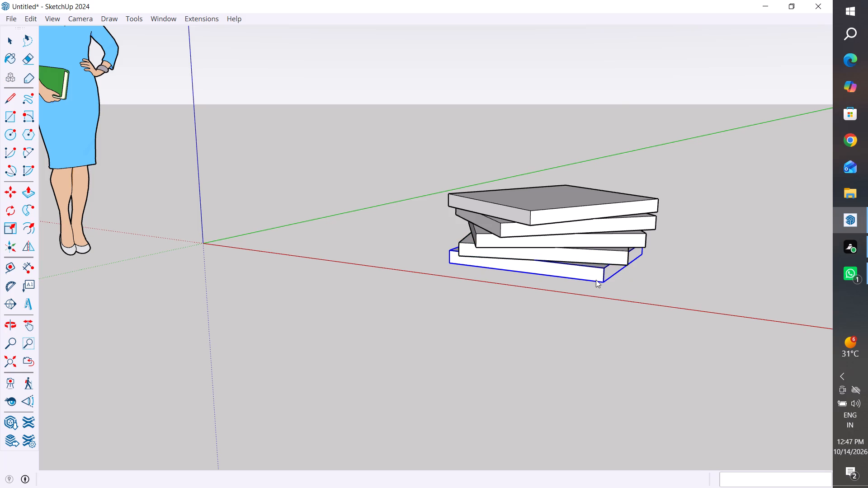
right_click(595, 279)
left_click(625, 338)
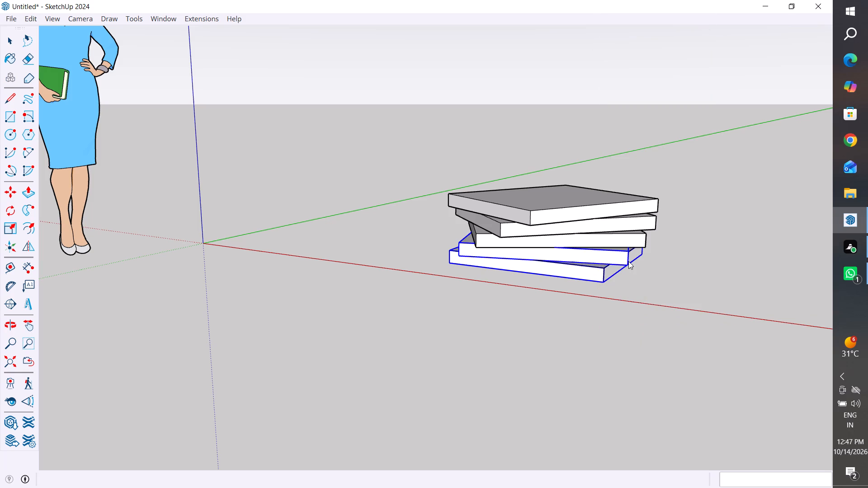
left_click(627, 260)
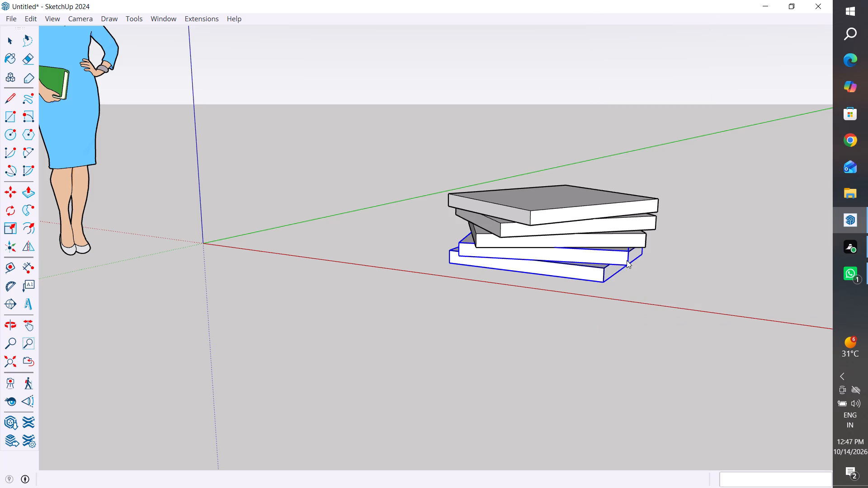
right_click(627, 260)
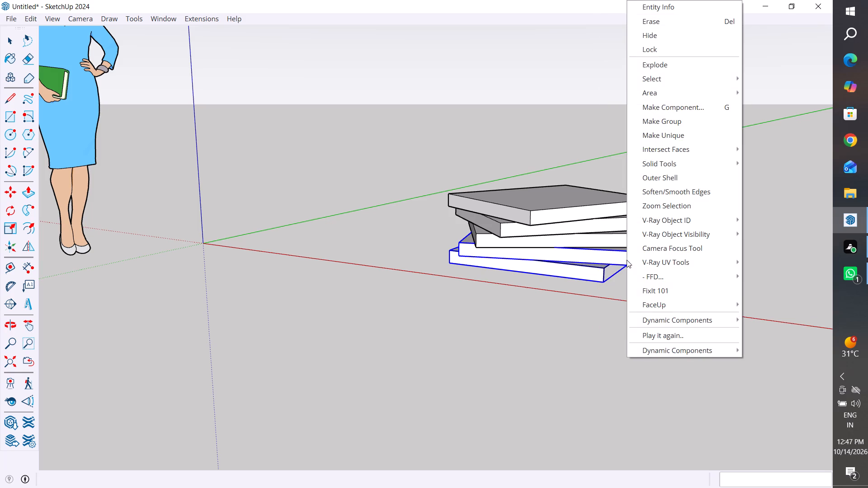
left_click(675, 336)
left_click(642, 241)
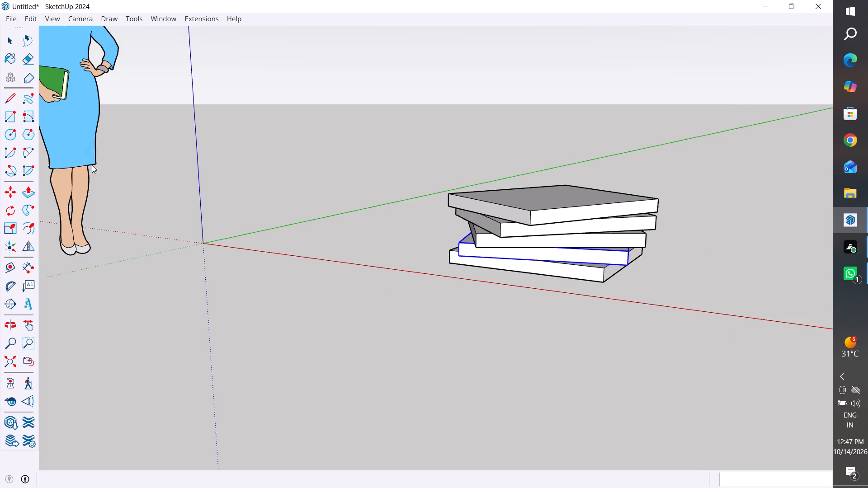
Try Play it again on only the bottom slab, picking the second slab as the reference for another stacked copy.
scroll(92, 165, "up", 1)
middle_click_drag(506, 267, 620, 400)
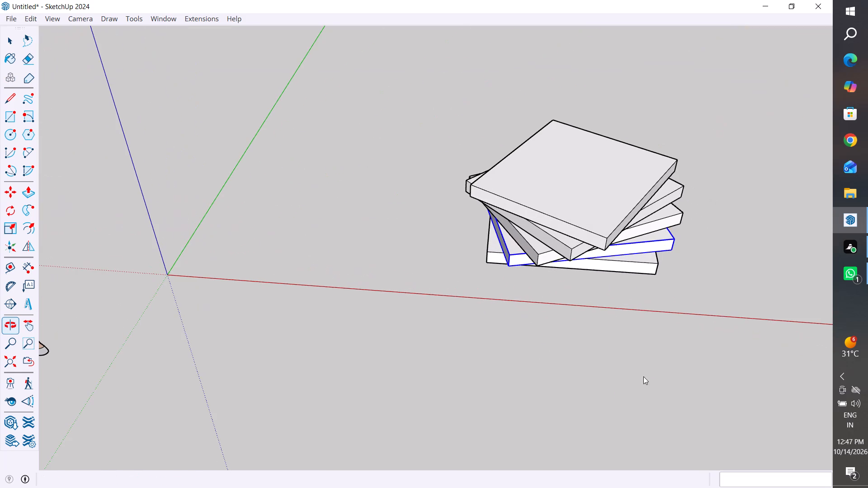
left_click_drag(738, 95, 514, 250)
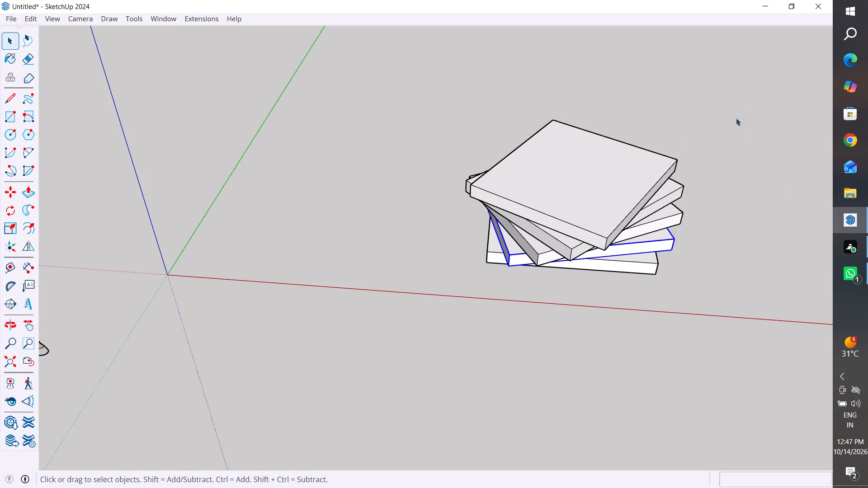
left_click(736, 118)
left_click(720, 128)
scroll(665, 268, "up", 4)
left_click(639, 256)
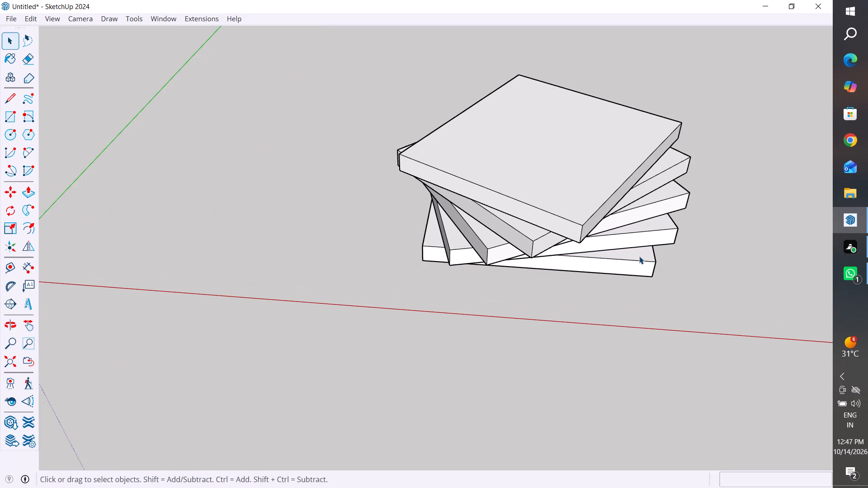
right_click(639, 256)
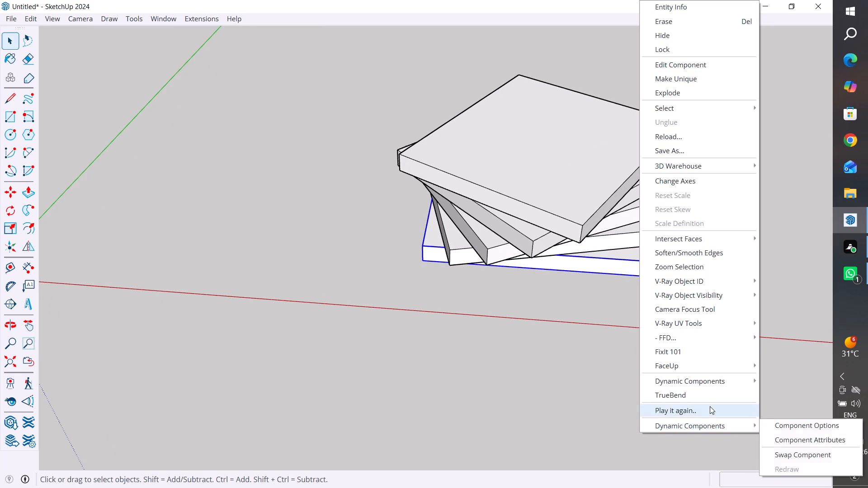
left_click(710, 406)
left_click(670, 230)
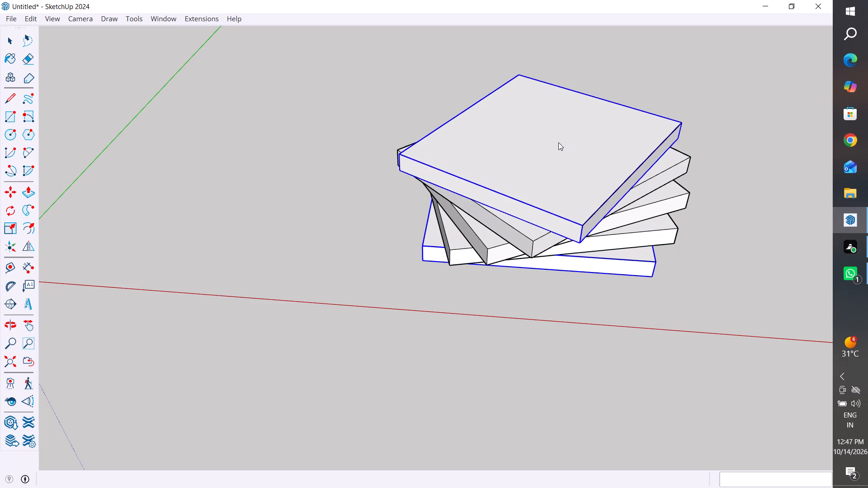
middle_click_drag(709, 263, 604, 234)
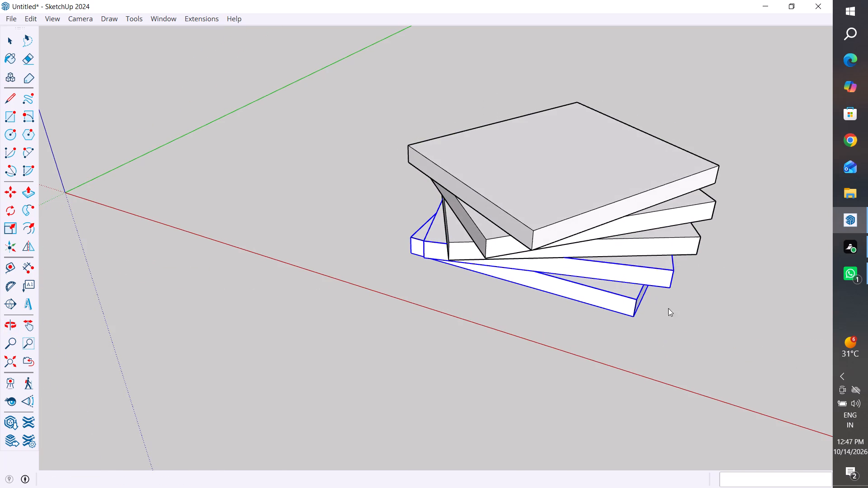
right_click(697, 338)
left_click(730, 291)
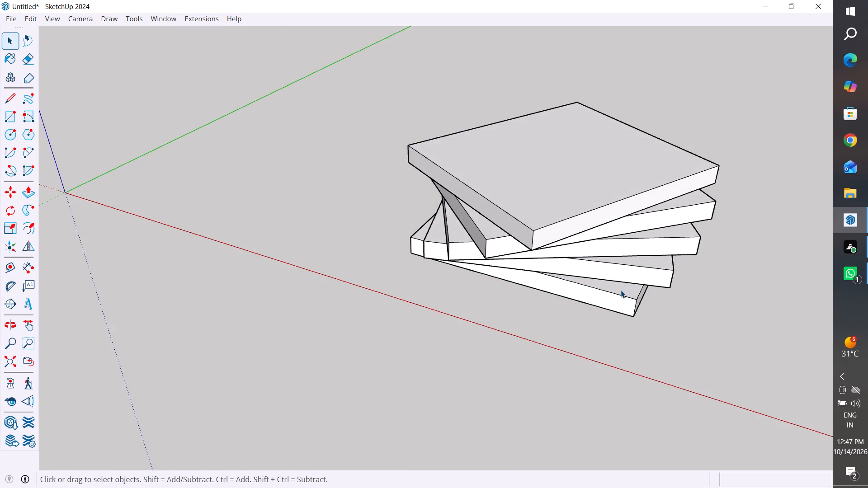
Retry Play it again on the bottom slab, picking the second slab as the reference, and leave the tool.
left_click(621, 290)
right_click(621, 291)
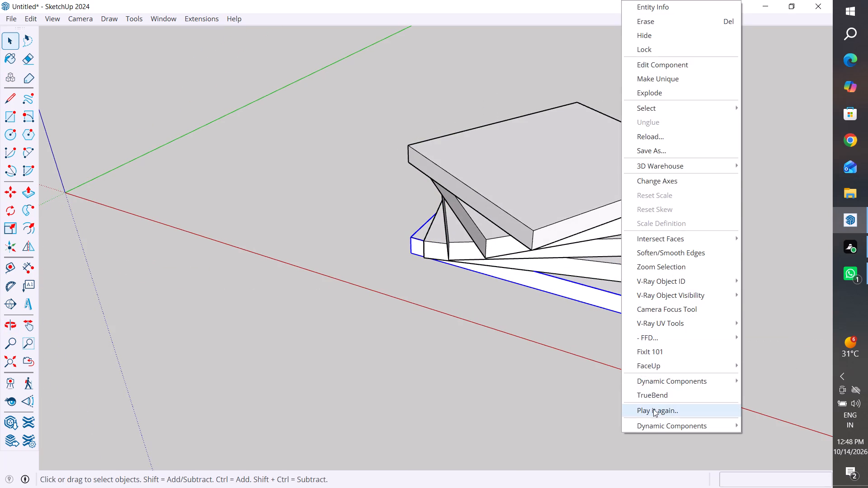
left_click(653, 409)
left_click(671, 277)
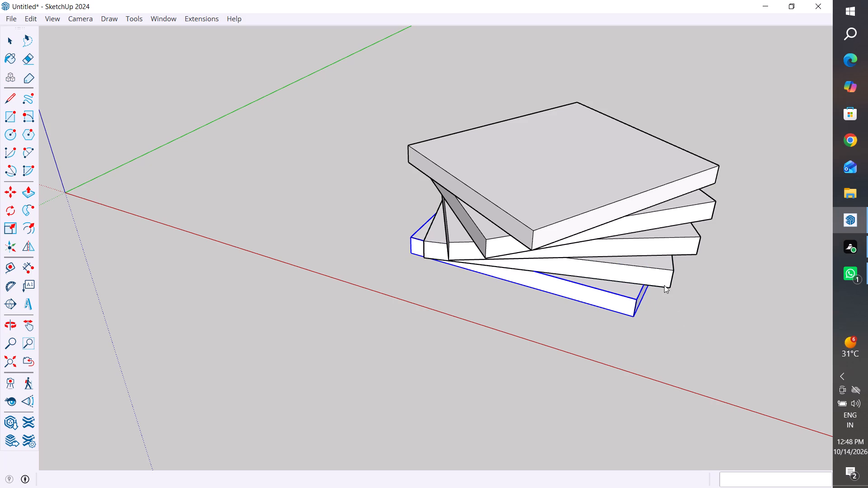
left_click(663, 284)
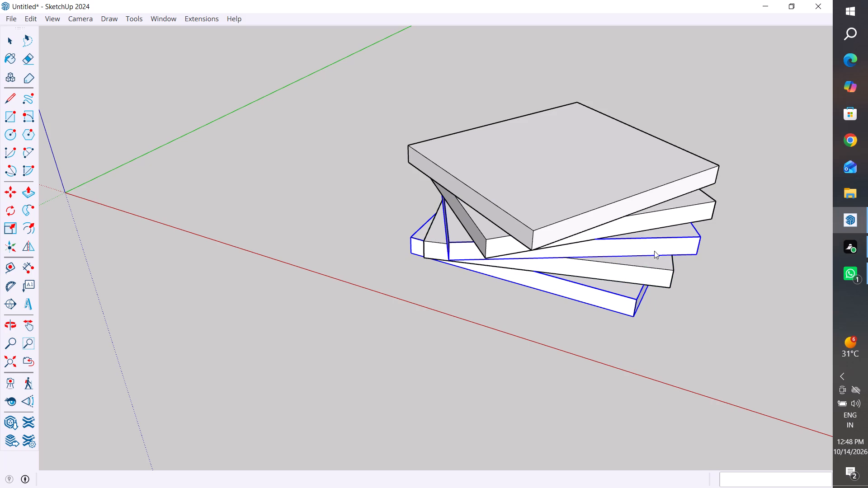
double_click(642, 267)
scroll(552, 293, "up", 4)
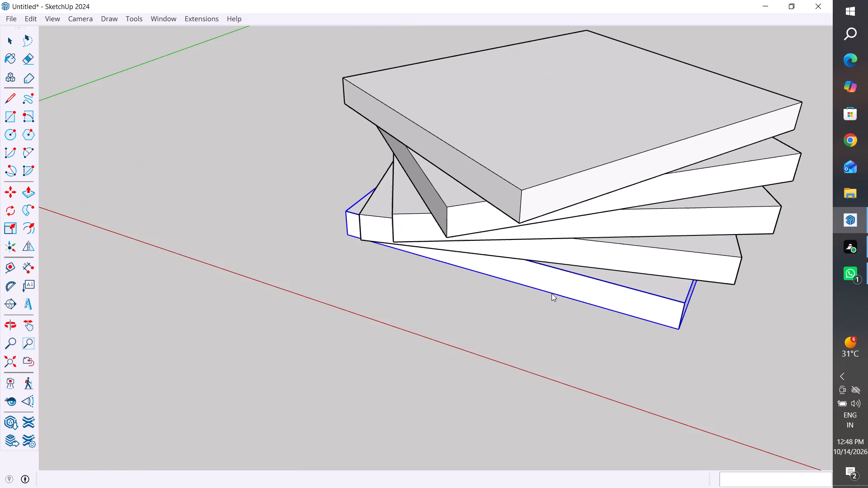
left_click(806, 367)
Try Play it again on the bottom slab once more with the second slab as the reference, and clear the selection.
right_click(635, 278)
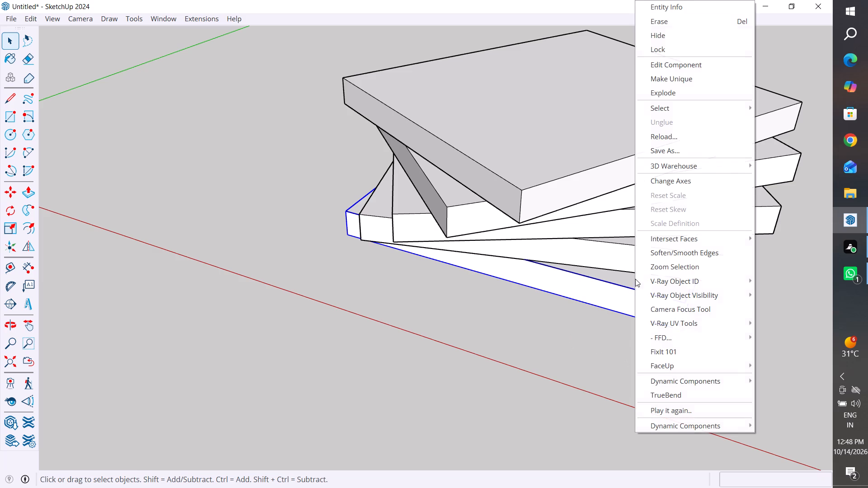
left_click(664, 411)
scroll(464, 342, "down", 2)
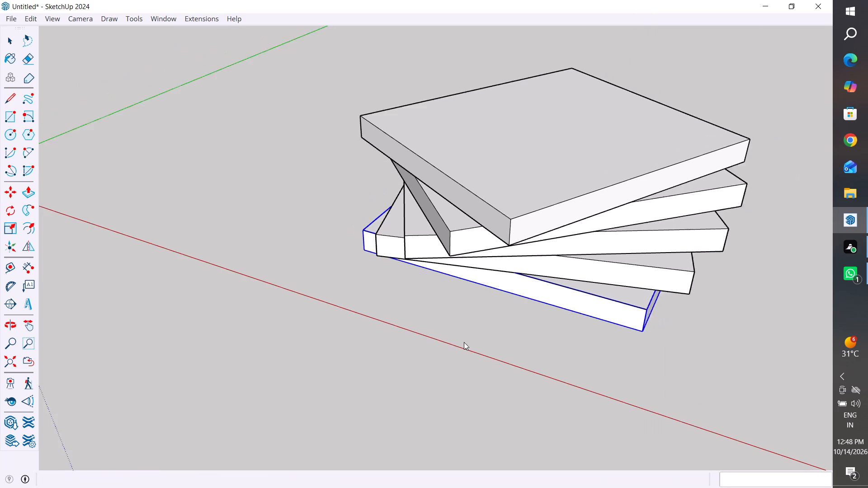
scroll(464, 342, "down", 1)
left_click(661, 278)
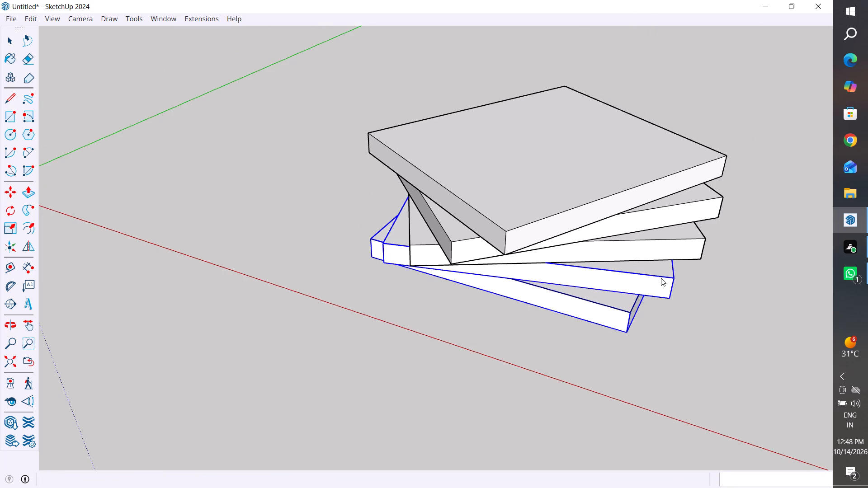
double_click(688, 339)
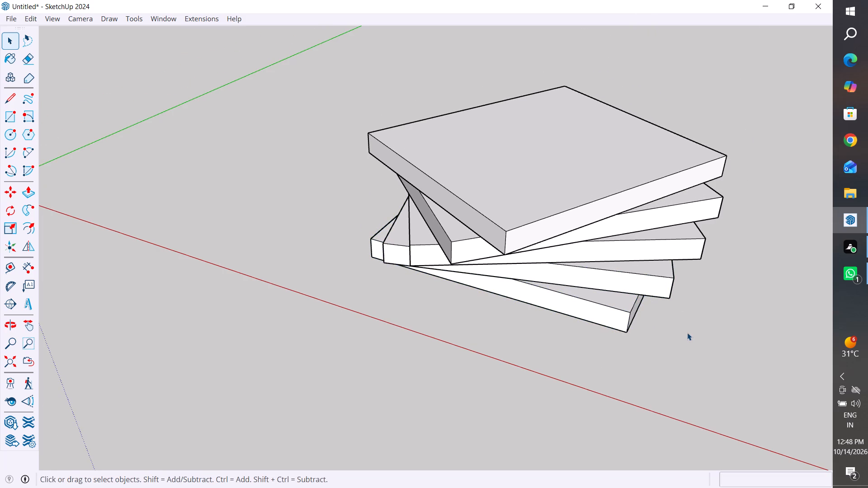
Delete the whole twisting stack of slabs.
scroll(685, 330, "down", 4)
left_click_drag(765, 141, 476, 365)
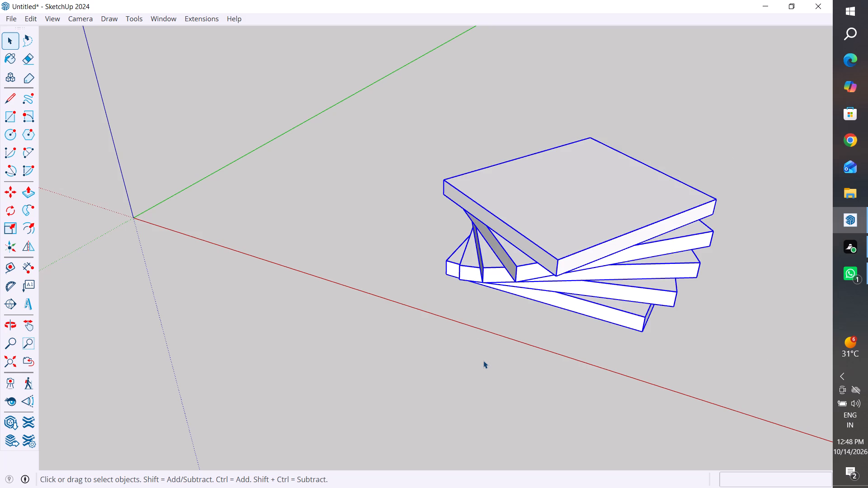
key("Delete")
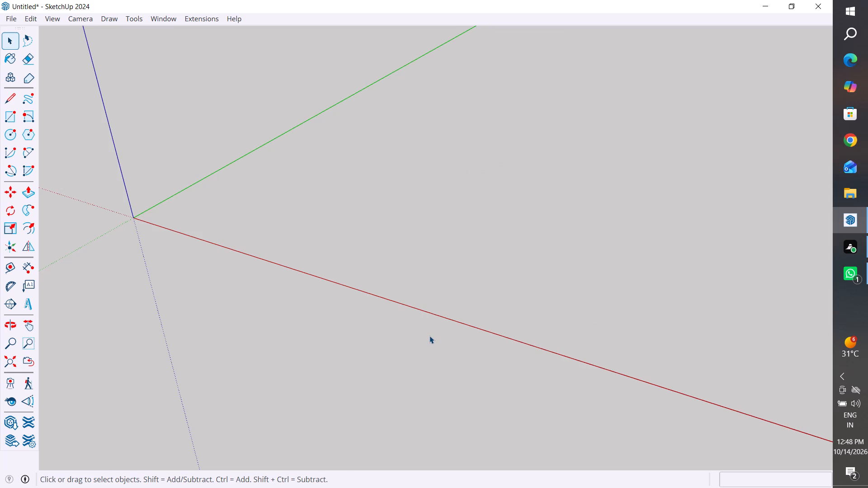
Draw a circle of about 5 1/4" radius on the ground near the red axis and pull it up into a thin disc.
key("r")
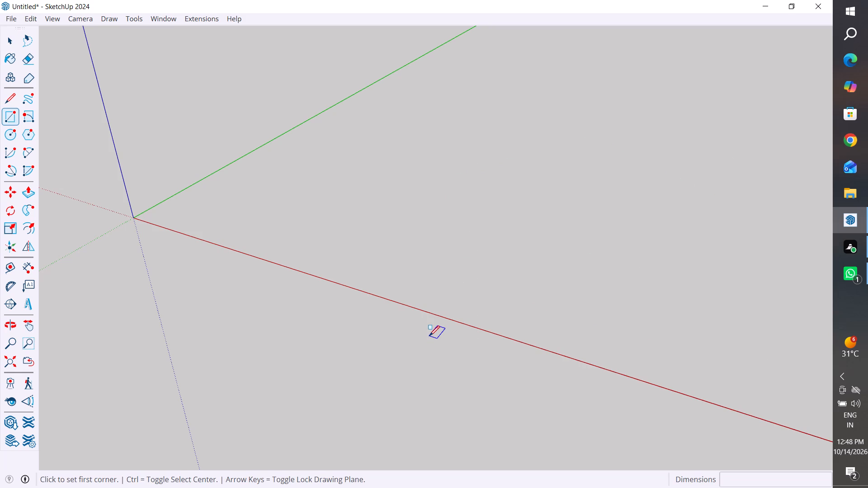
key("Escape")
key("c")
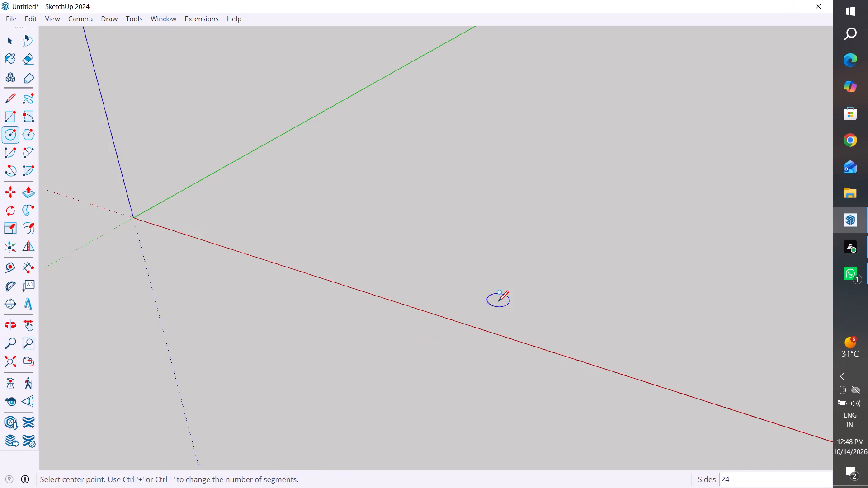
left_click(498, 300)
double_click(516, 289)
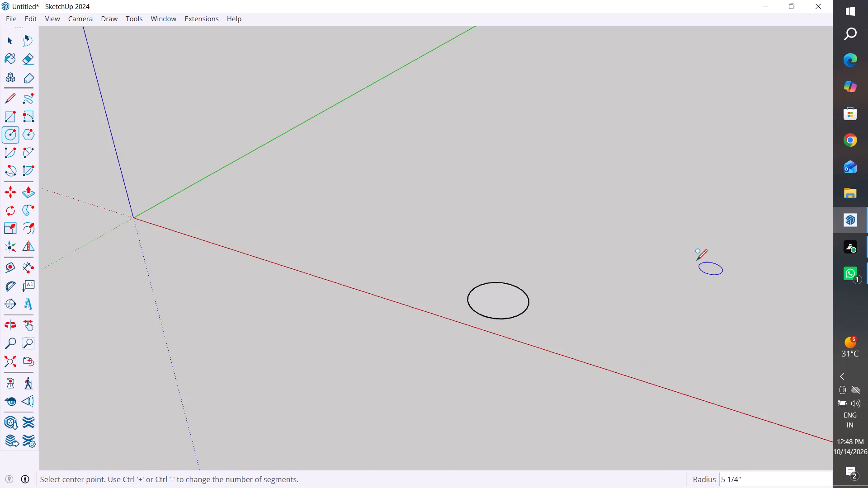
key("p")
left_click(508, 306)
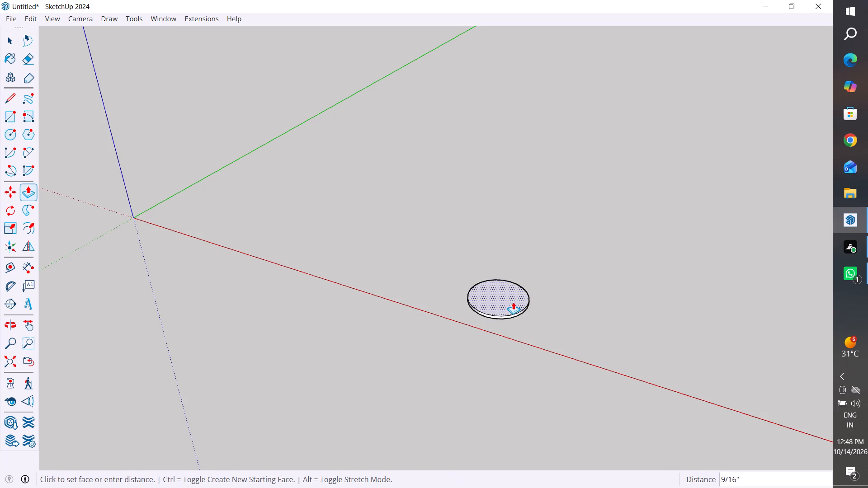
left_click(513, 302)
Make the whole disc a component with the default settings, replacing the selected geometry.
key("space")
left_click_drag(603, 260, 507, 308)
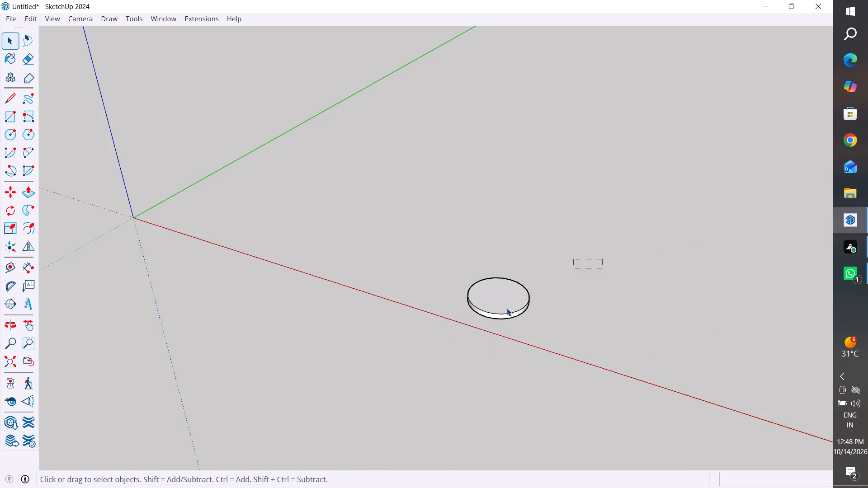
left_click_drag(507, 308, 424, 372)
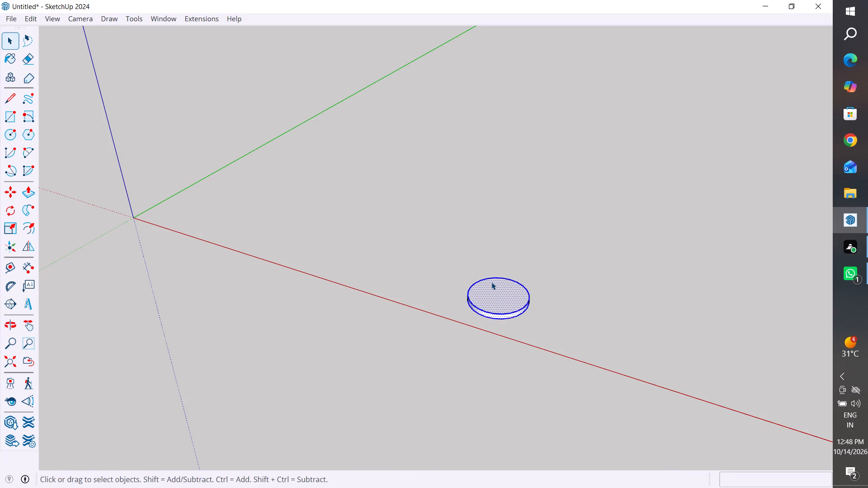
right_click(493, 296)
left_click(565, 90)
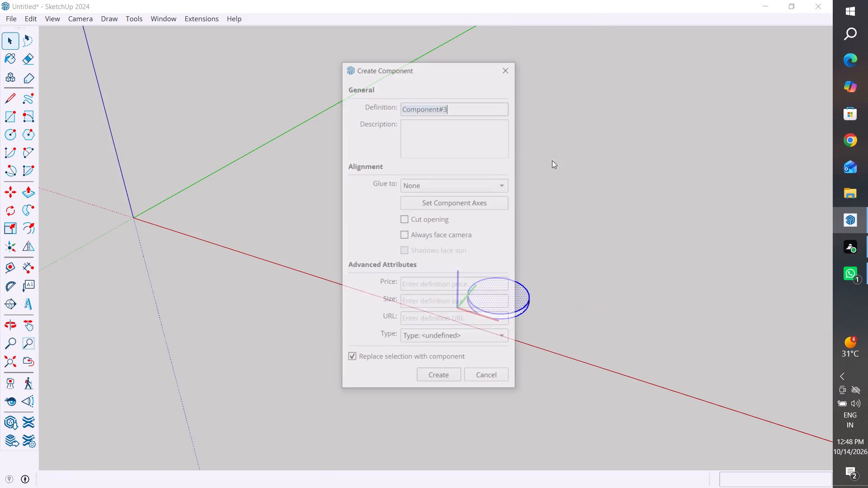
left_click(432, 380)
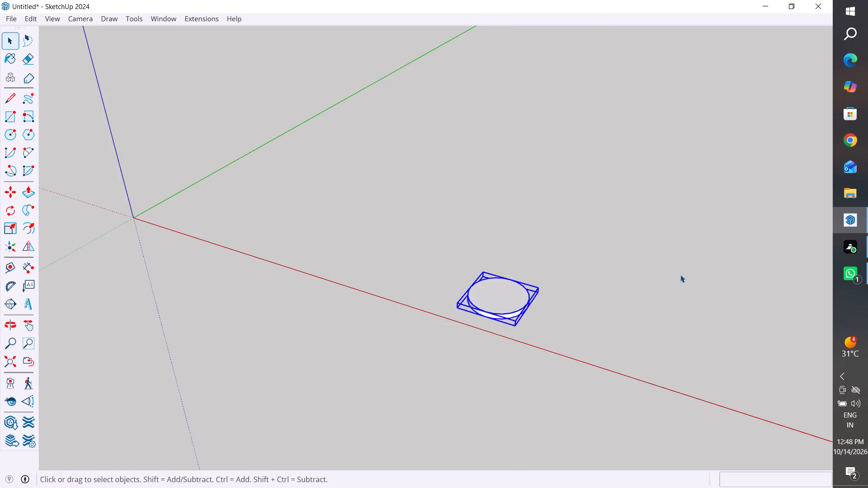
left_click(677, 277)
Copy the disc component straight up along the vertical axis by 1' and clear the selection.
scroll(494, 283, "up", 3)
left_click(508, 303)
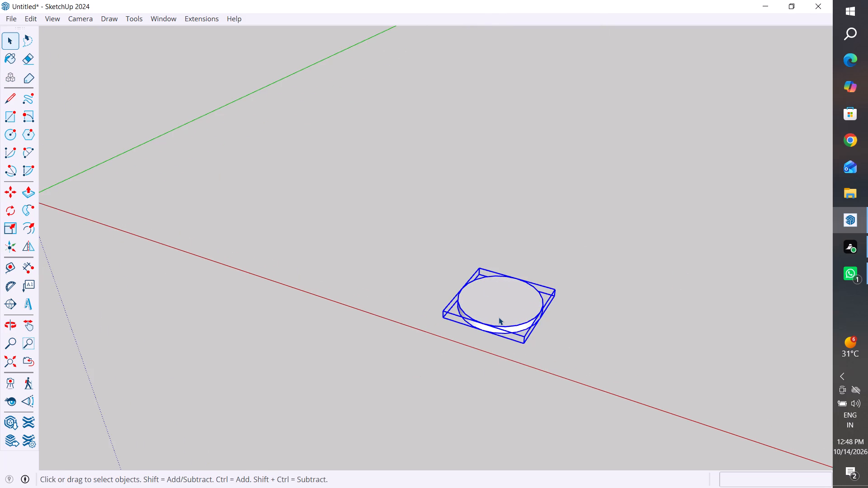
key("m")
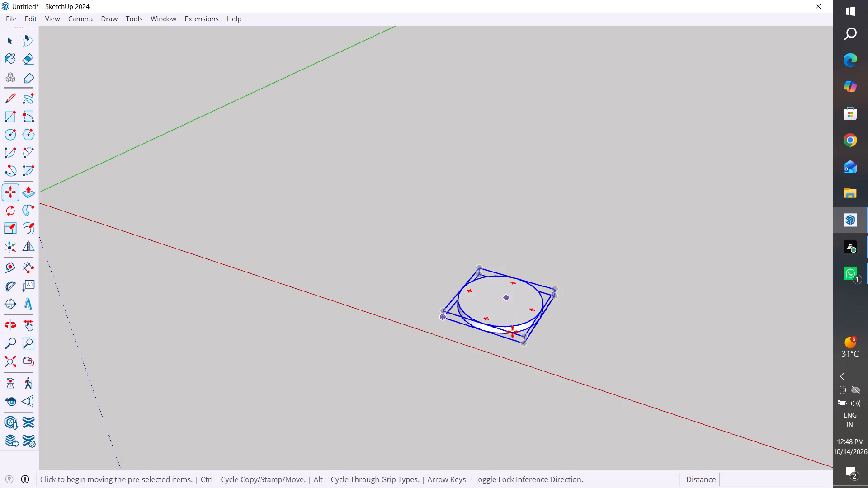
left_click(522, 342)
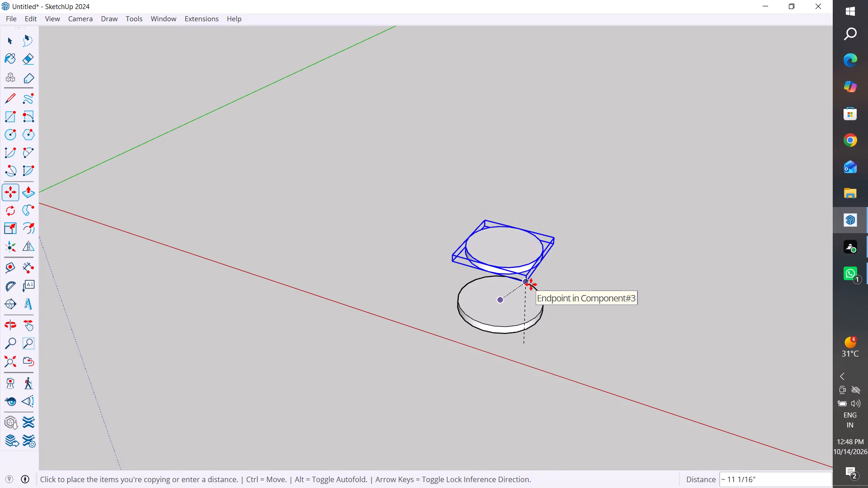
key("Up")
key("1")
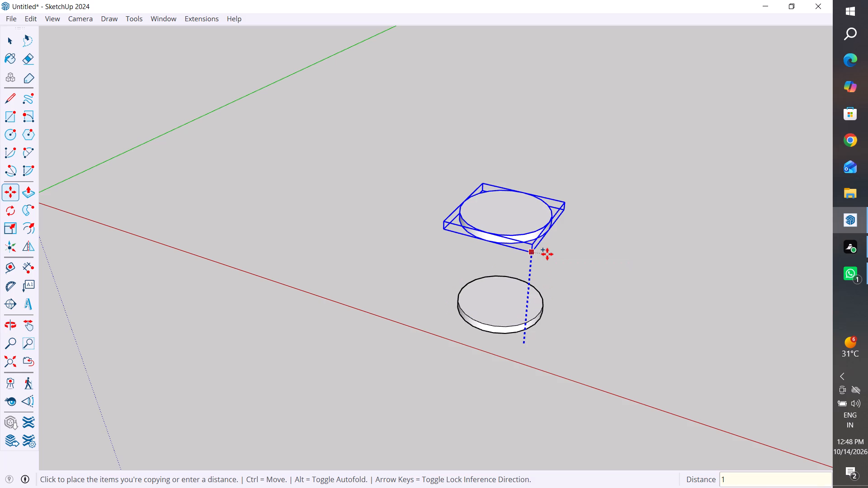
key("apostrophe")
key("Return")
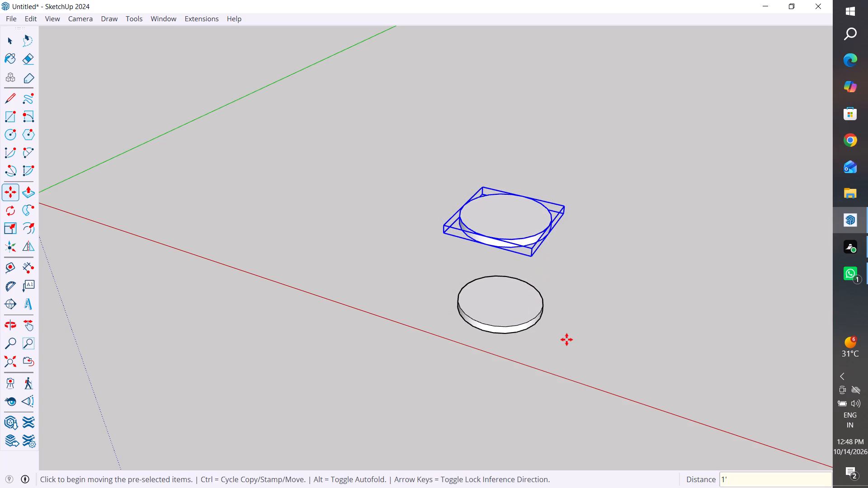
key("space")
left_click(590, 272)
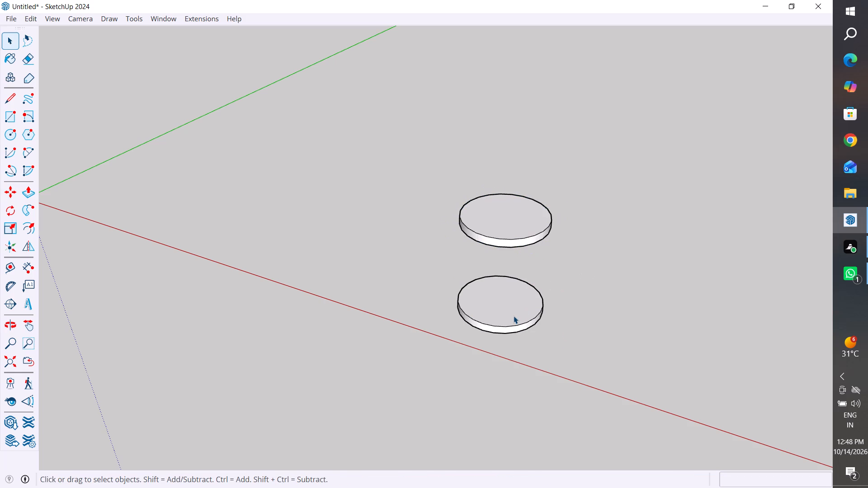
Use Play it again on the bottom disc with the upper disc as the reference to add a third disc on top.
left_click(514, 316)
right_click(514, 316)
left_click(561, 408)
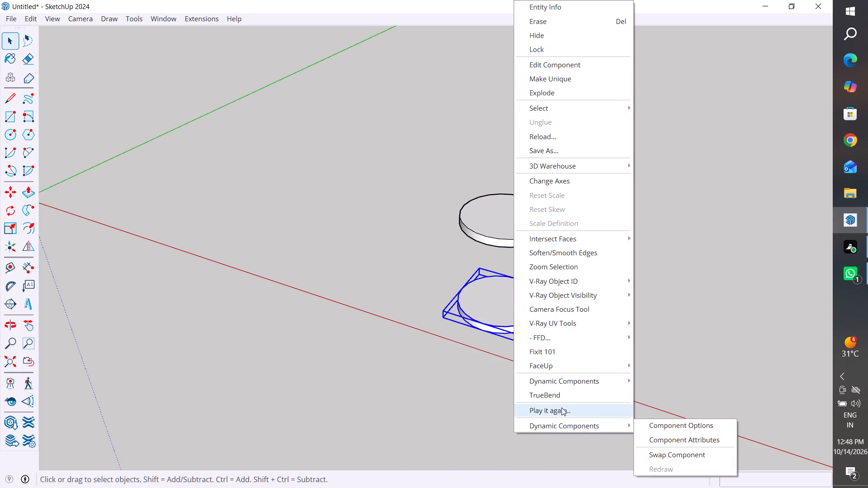
left_click(533, 228)
scroll(573, 338, "down", 5)
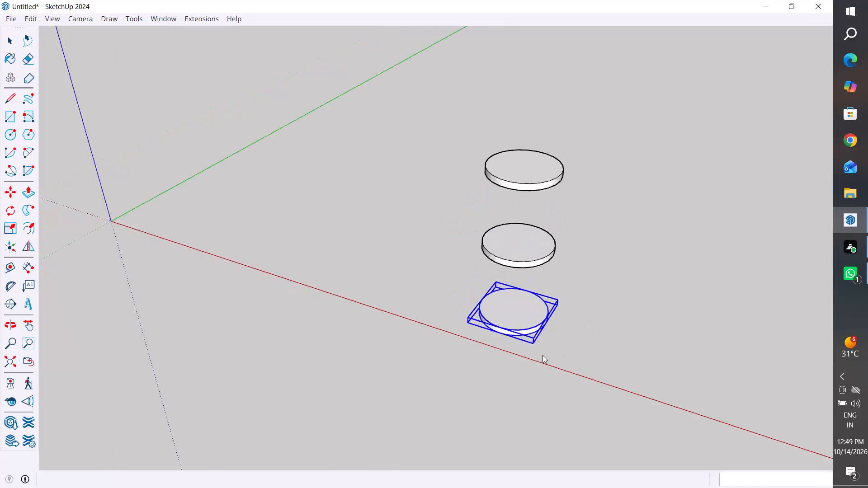
left_click(600, 317)
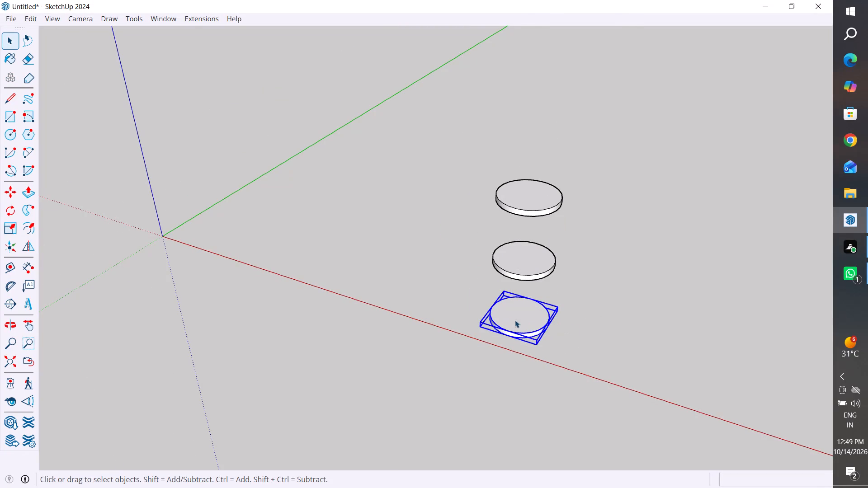
Use Play it again on the bottom disc with the second disc as the reference to add a fourth disc.
right_click(515, 320)
left_click(537, 412)
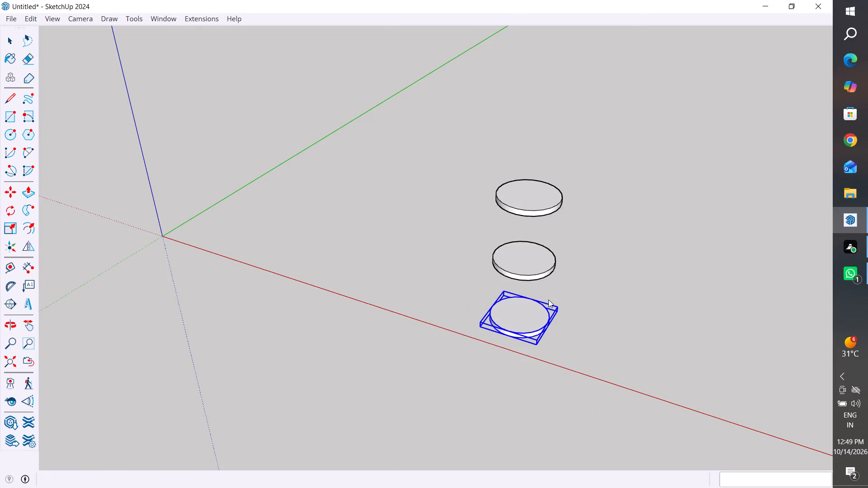
left_click(543, 269)
left_click(535, 263)
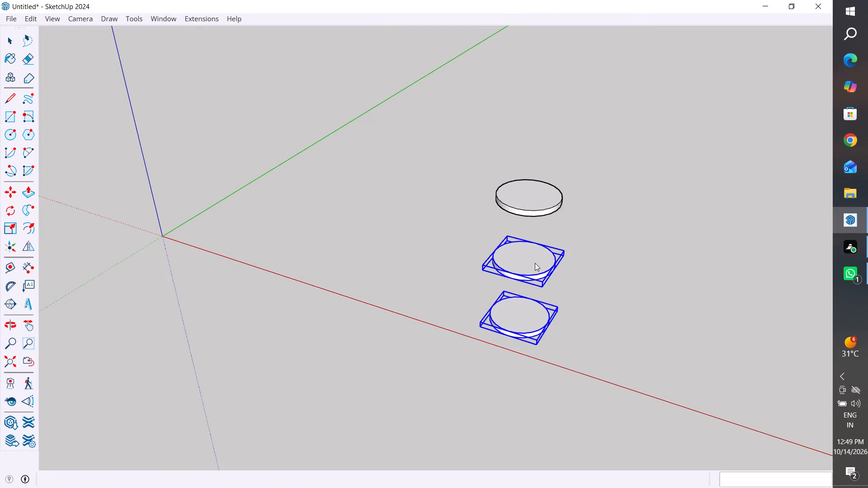
left_click(535, 263)
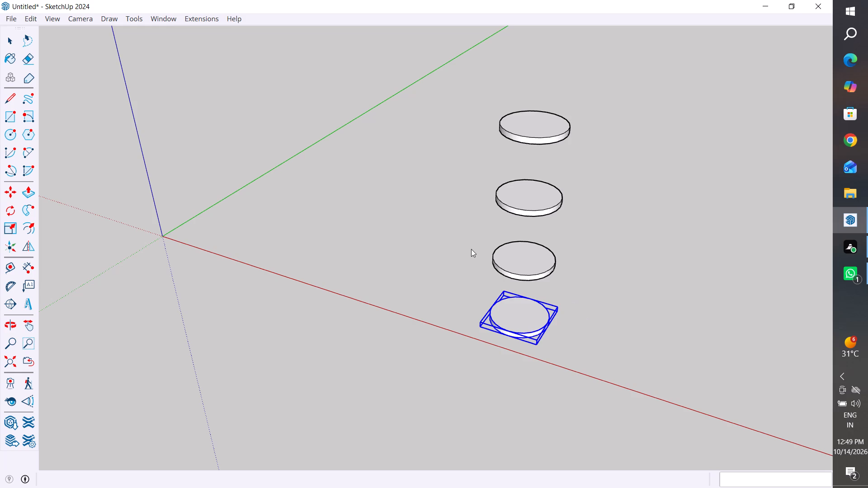
Repeat Play it again on the bottom disc with the second disc as the reference to add a fifth disc.
left_click(519, 329)
right_click(519, 329)
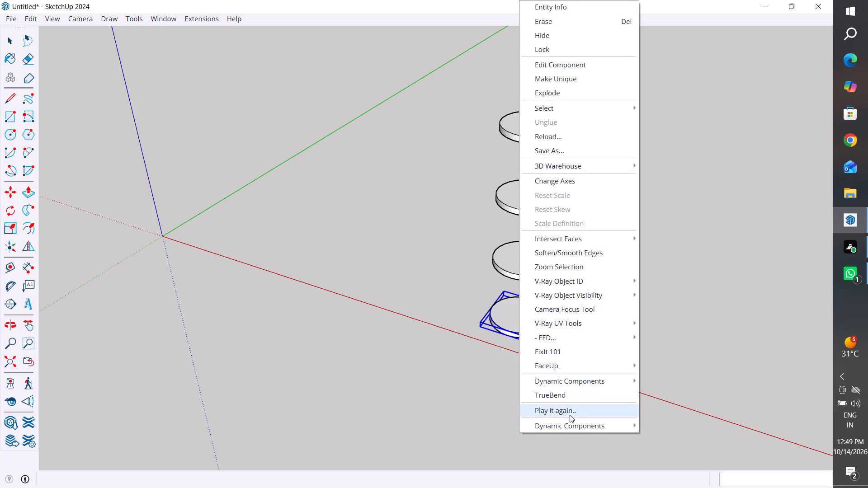
left_click(570, 415)
left_click(538, 274)
left_click(538, 274)
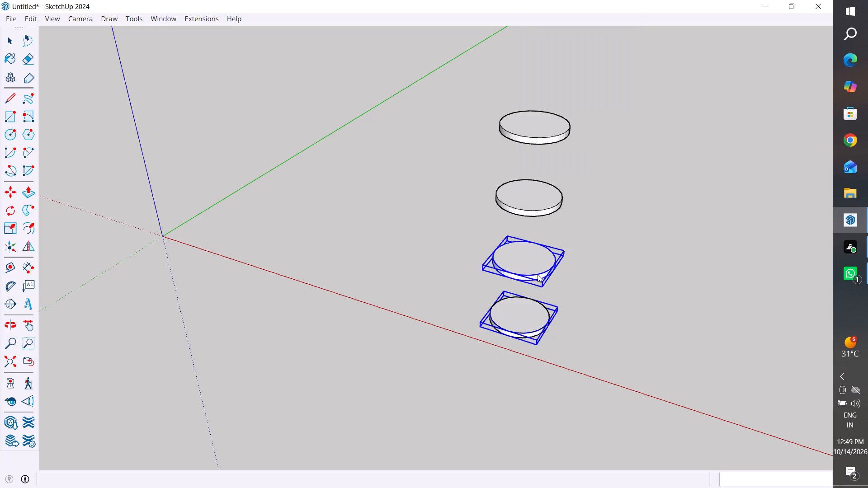
left_click(538, 274)
double_click(538, 274)
scroll(543, 297, "down", 4)
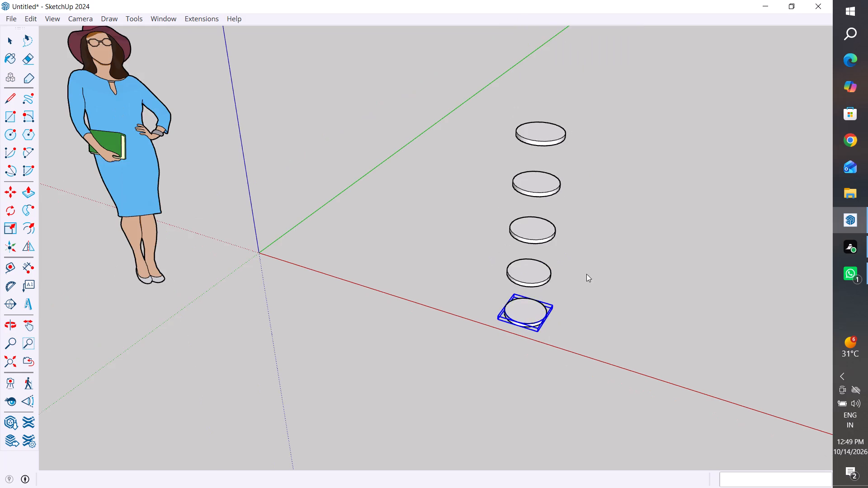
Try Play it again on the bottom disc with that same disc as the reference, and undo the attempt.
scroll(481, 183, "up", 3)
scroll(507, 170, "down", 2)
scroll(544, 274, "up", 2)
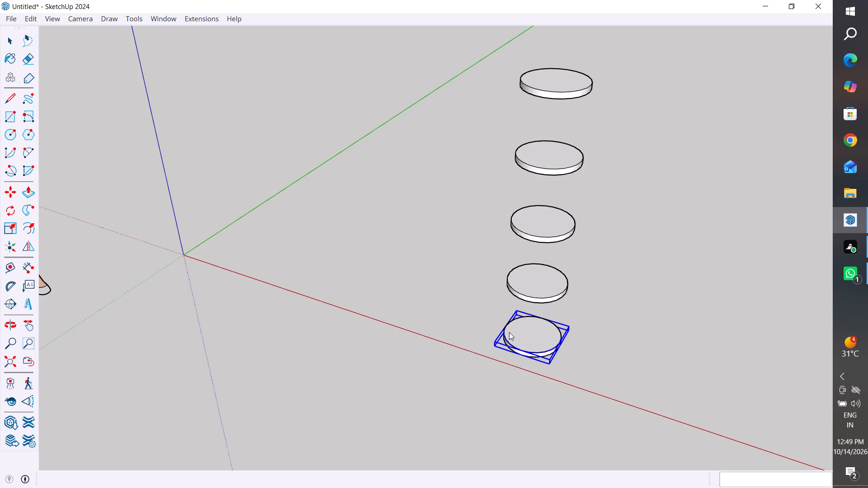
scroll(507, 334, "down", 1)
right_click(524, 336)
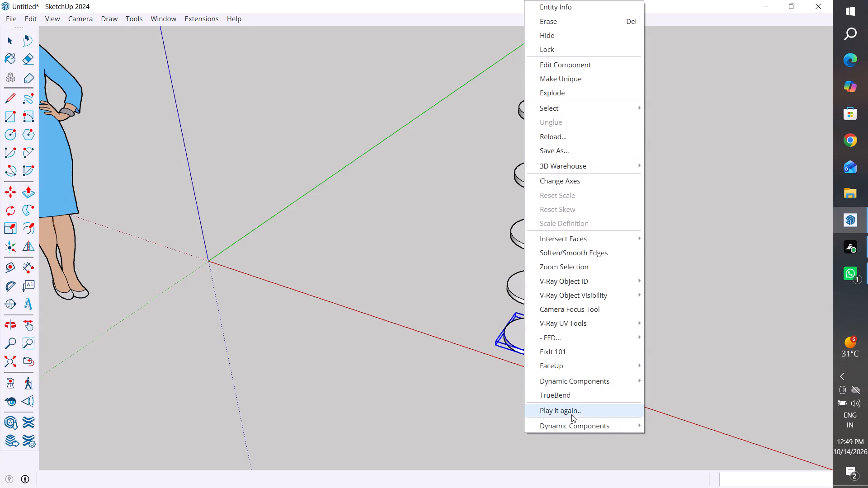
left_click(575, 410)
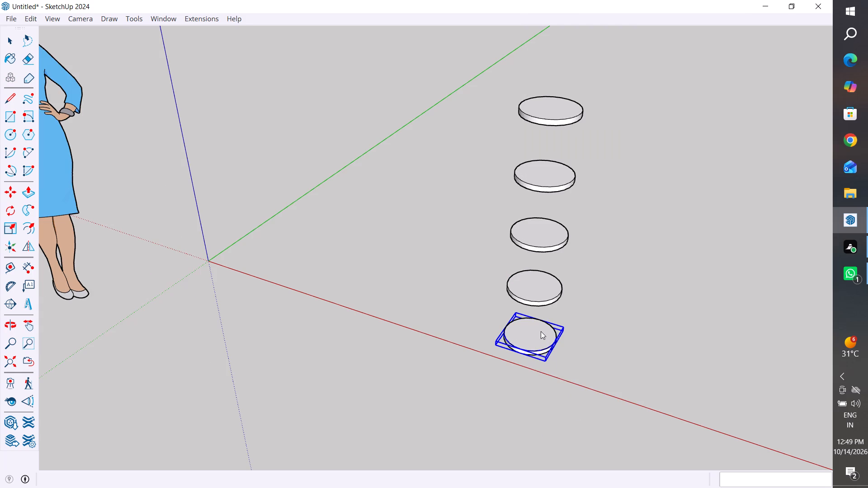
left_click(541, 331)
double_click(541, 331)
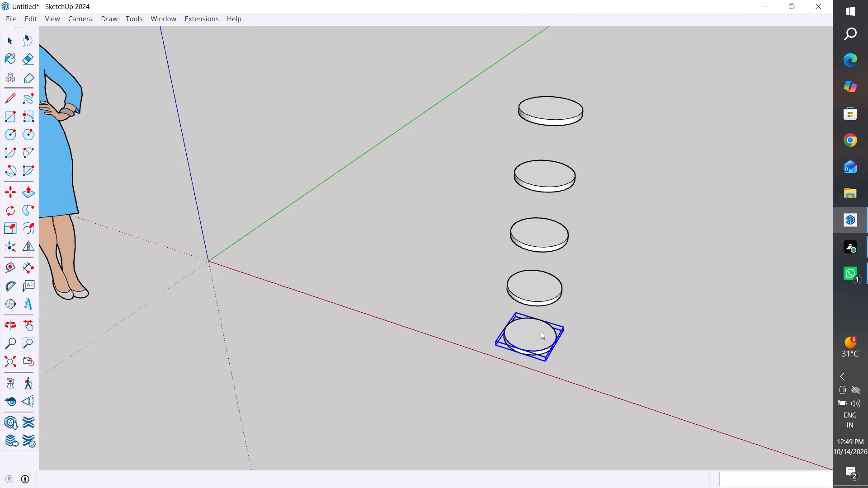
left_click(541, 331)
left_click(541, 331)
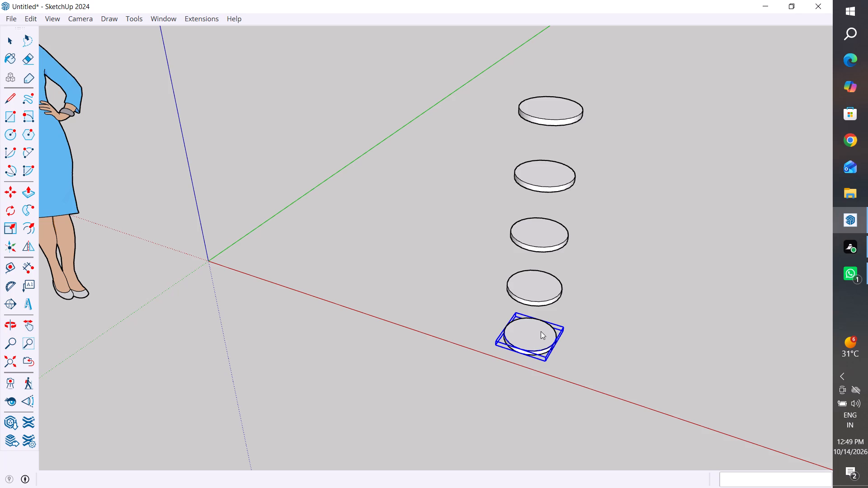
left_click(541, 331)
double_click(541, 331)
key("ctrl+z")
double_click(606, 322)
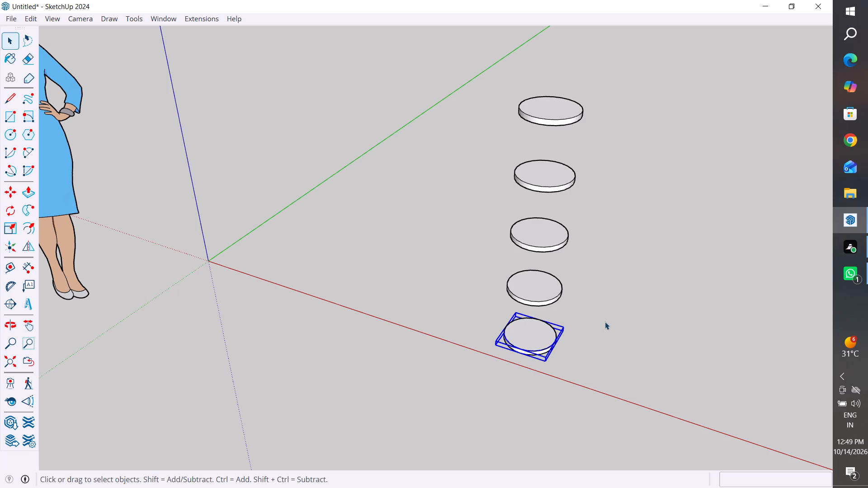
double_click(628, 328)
Use Play it again on the bottom disc with the second disc as the reference to add a sixth disc, and clear the selection.
left_click(544, 332)
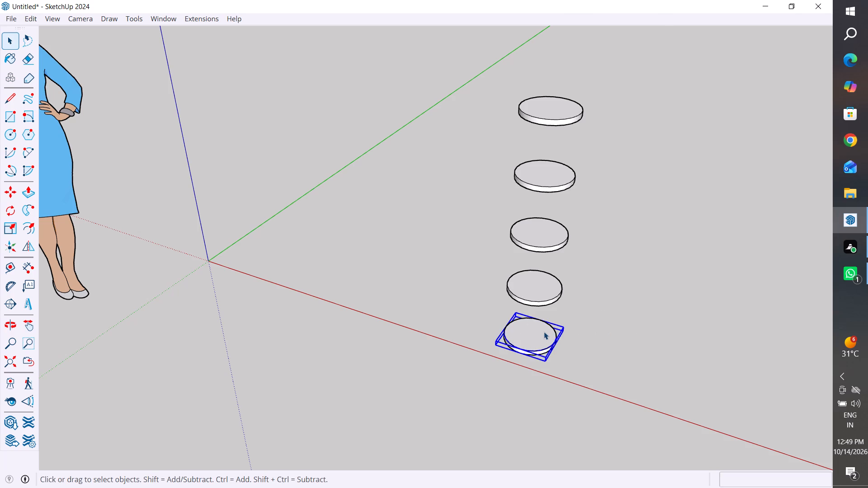
right_click(544, 332)
left_click(614, 411)
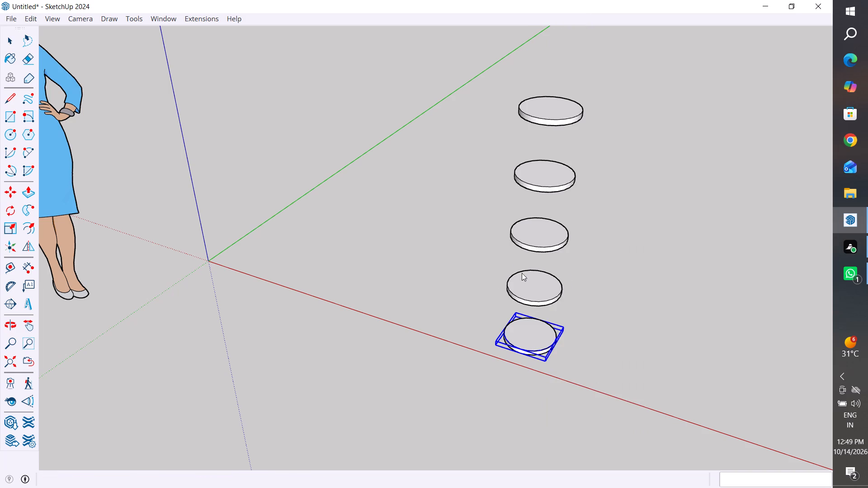
left_click(540, 283)
left_click(540, 283)
left_click(540, 283)
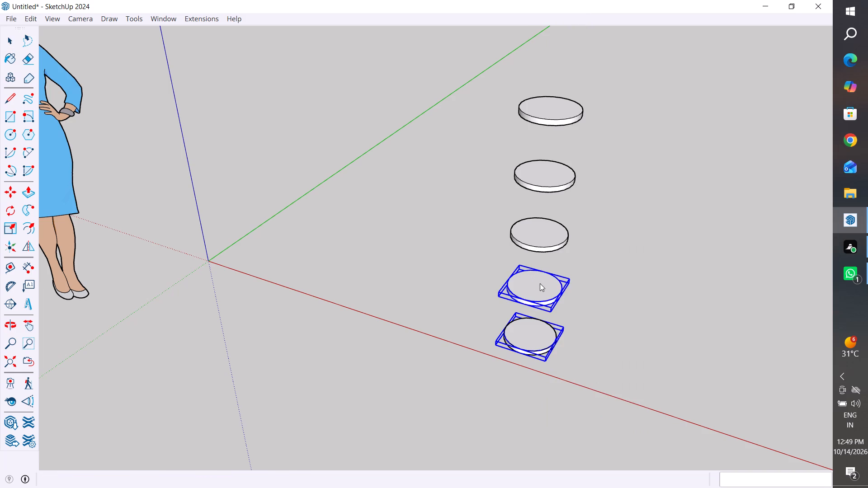
left_click(540, 283)
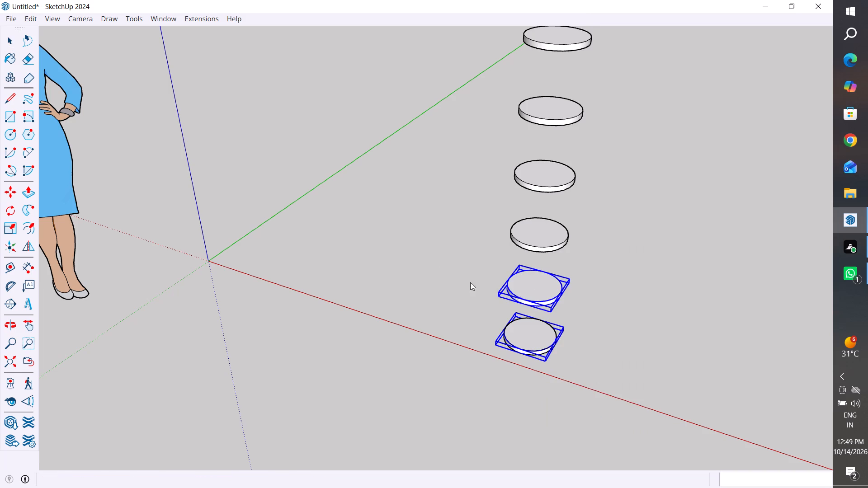
scroll(435, 273, "down", 5)
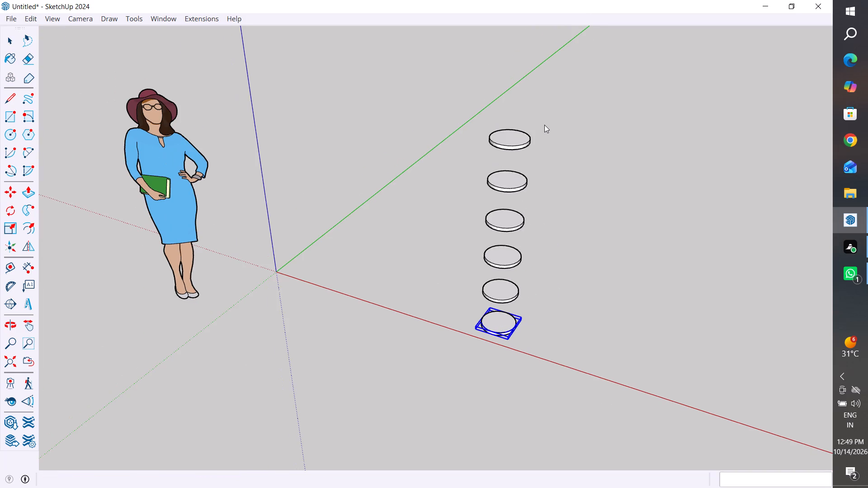
left_click(651, 213)
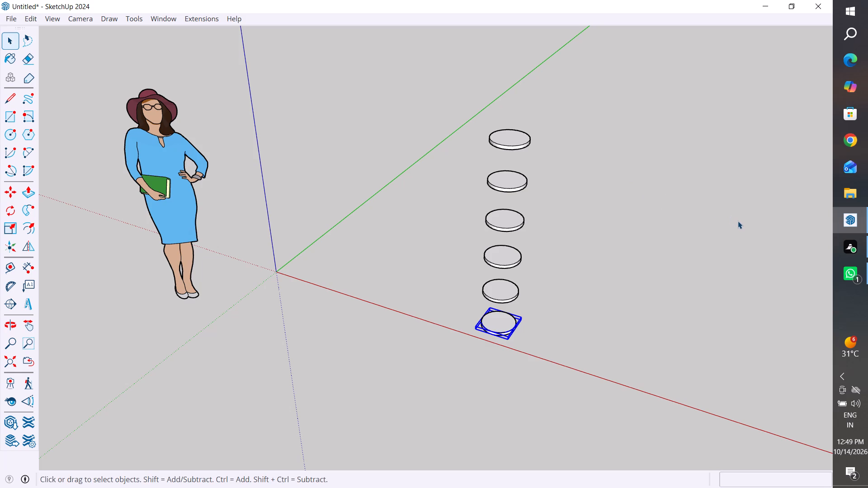
scroll(717, 274, "down", 2)
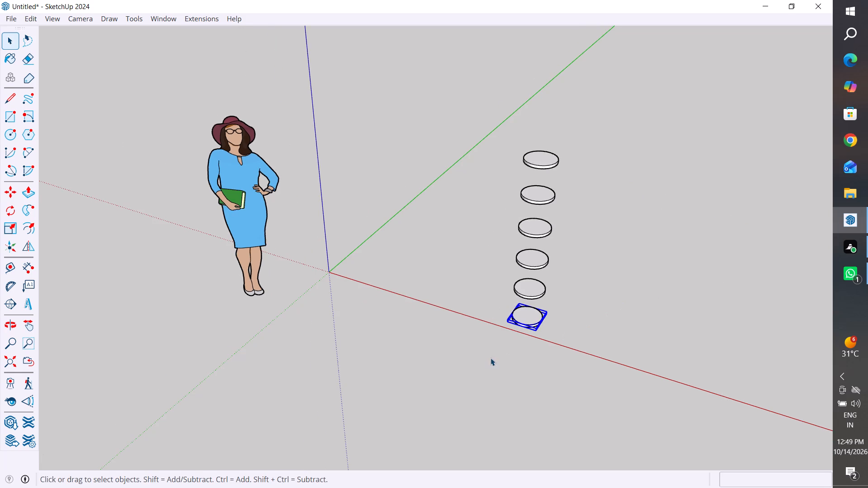
left_click(491, 358)
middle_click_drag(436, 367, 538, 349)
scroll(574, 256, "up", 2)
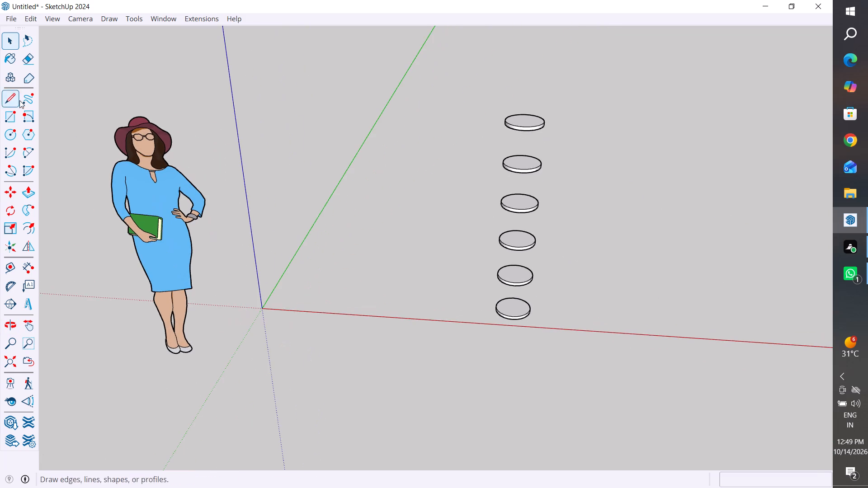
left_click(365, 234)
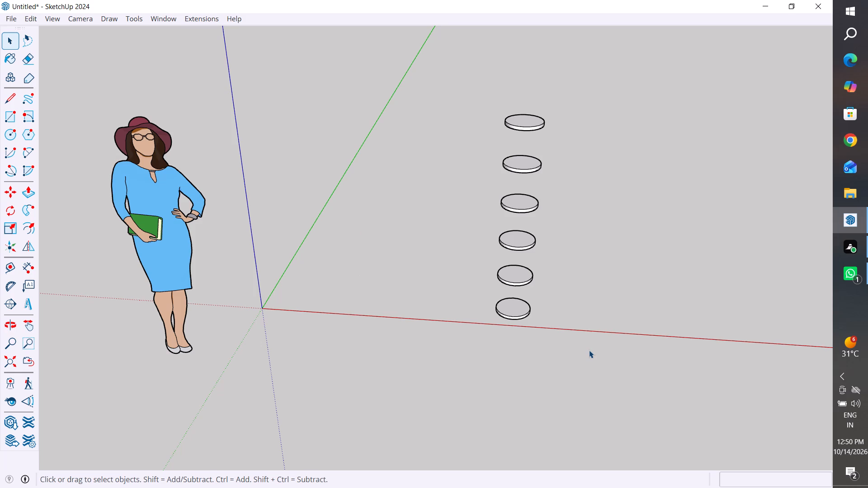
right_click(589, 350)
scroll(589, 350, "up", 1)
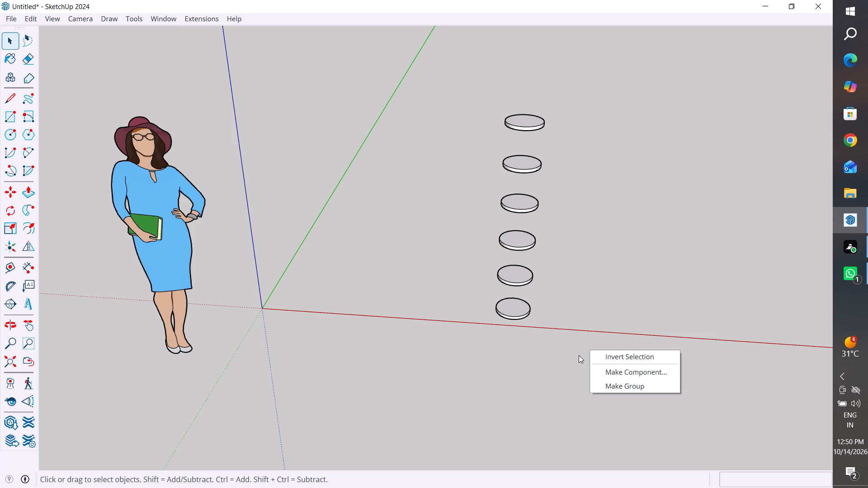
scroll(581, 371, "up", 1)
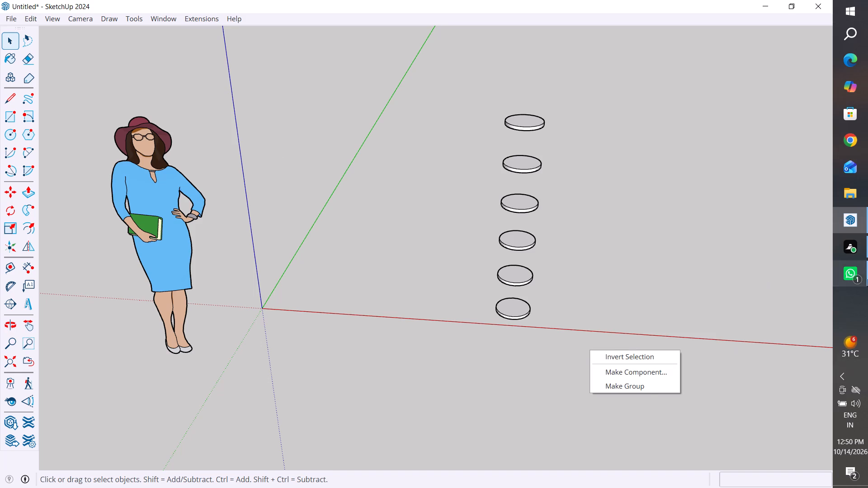
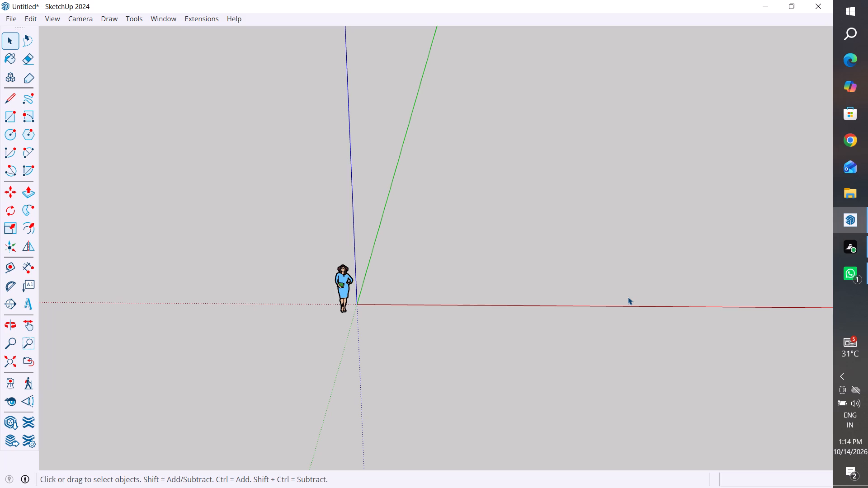
Draw an 18" line parallel to the green axis on the ground near the origin.
scroll(417, 382, "down", 6)
middle_click_drag(489, 310, 362, 330)
scroll(468, 316, "up", 1)
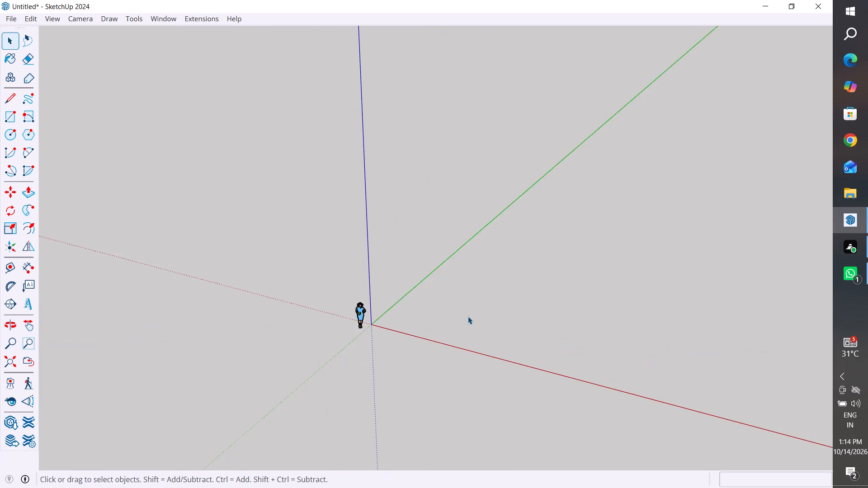
scroll(468, 316, "up", 3)
middle_click_drag(529, 320, 405, 312)
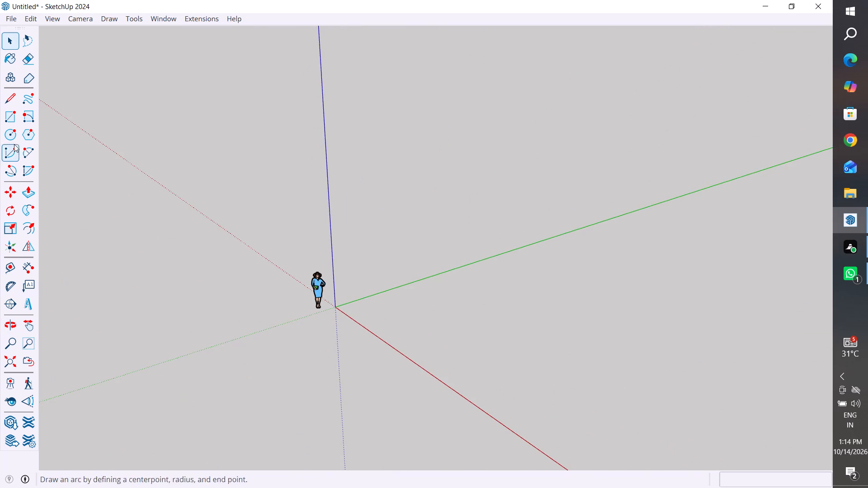
left_click(11, 106)
left_click(401, 312)
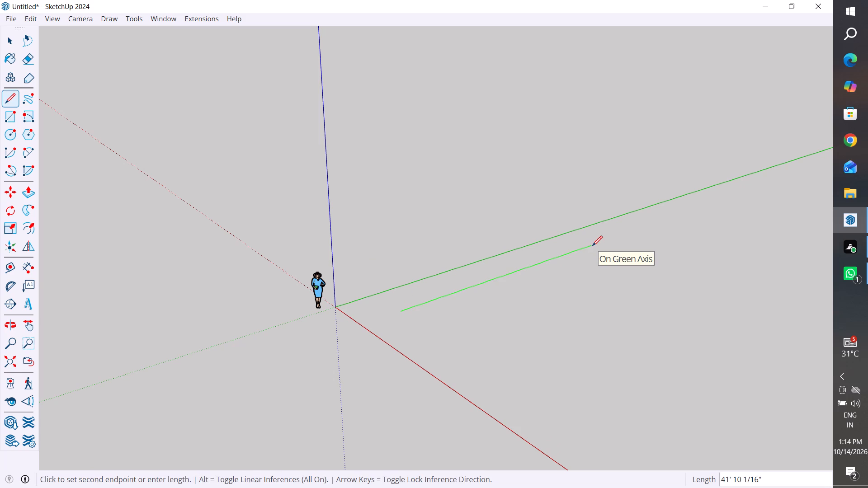
type("18")
key("shift+quotedbl")
key("Return")
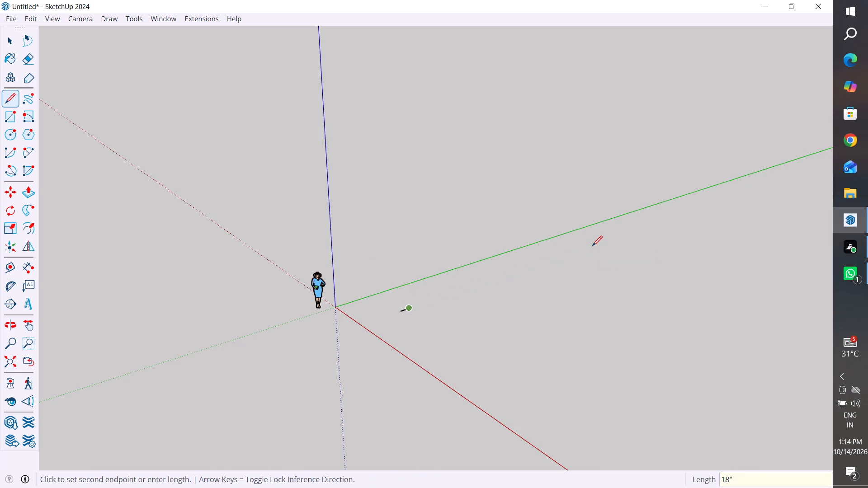
left_click(7, 34)
left_click(75, 142)
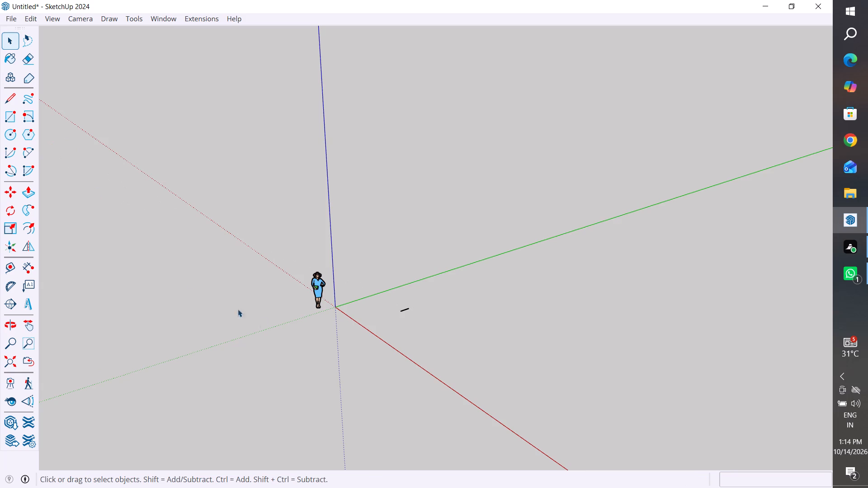
Draw a 30" line parallel to the red axis from the near endpoint of the 18" line.
middle_click_drag(292, 332, 419, 361)
scroll(406, 336, "up", 3)
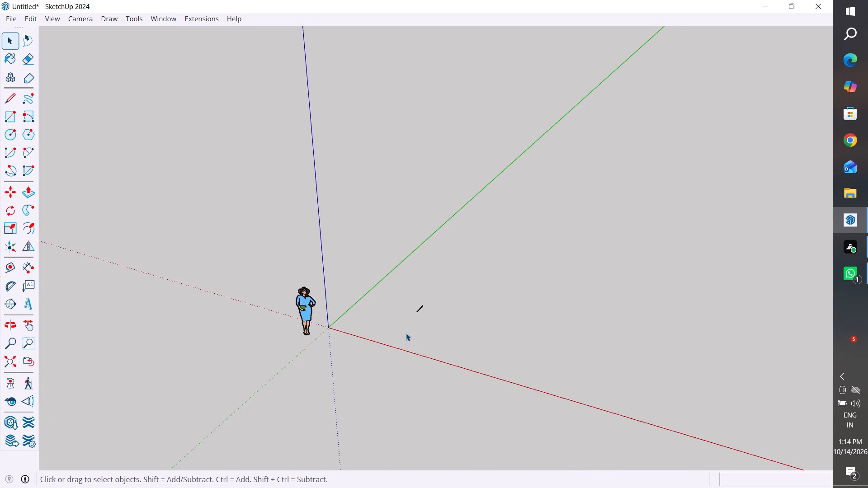
scroll(385, 298, "up", 8)
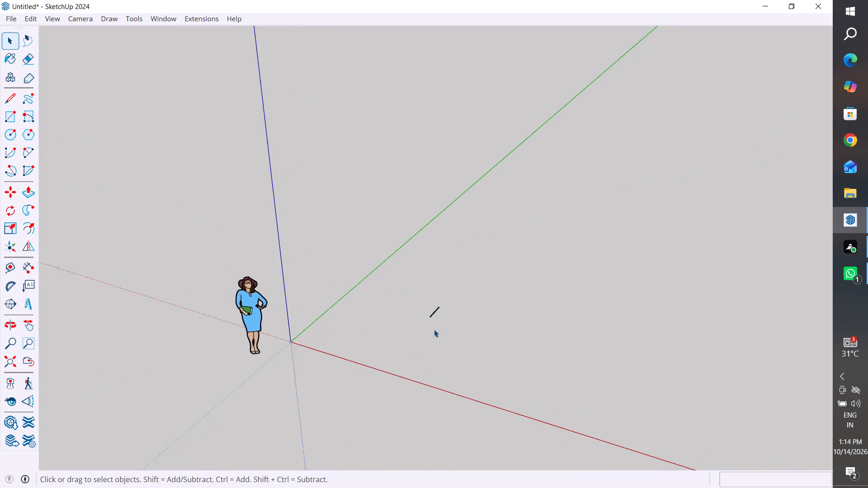
scroll(434, 329, "up", 1)
middle_click_drag(440, 337, 503, 317)
scroll(392, 290, "up", 10)
middle_click_drag(450, 338, 565, 235)
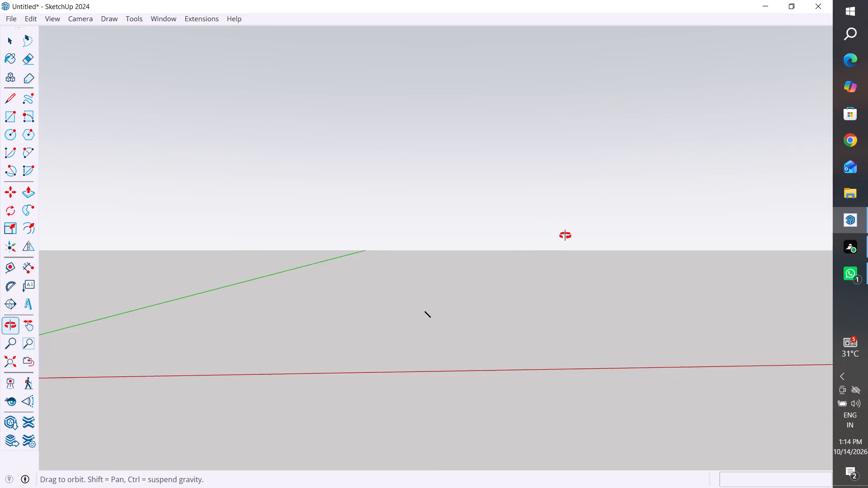
middle_click_drag(565, 235, 610, 272)
scroll(455, 340, "up", 9)
middle_click_drag(615, 317, 573, 318)
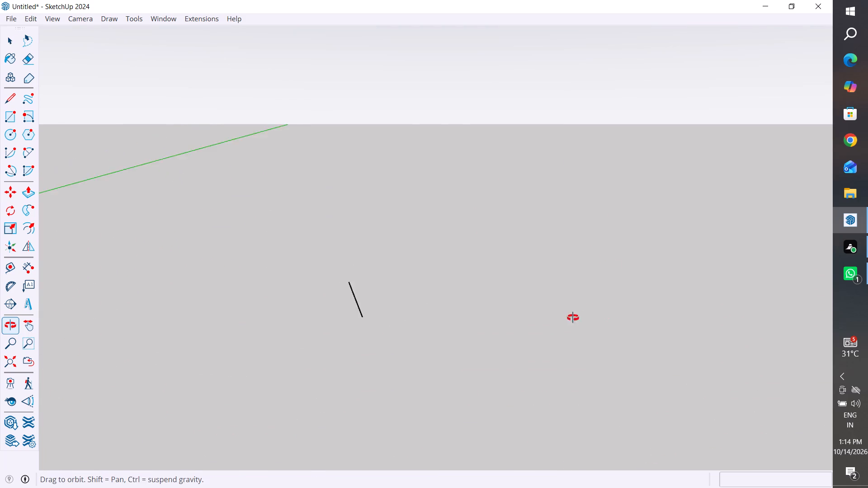
middle_click_drag(573, 318, 612, 333)
scroll(187, 350, "down", 12)
middle_click_drag(248, 360, 325, 347)
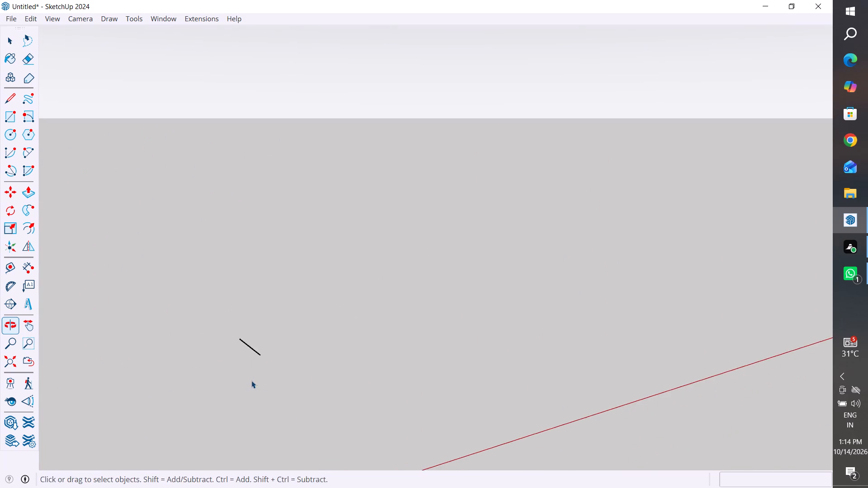
scroll(251, 380, "up", 4)
middle_click_drag(274, 364, 272, 331)
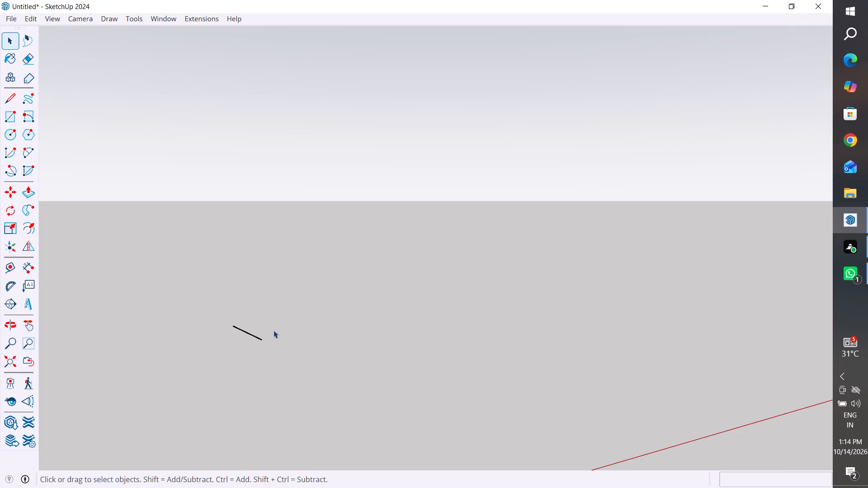
middle_click_drag(359, 365, 279, 377)
left_click(13, 94)
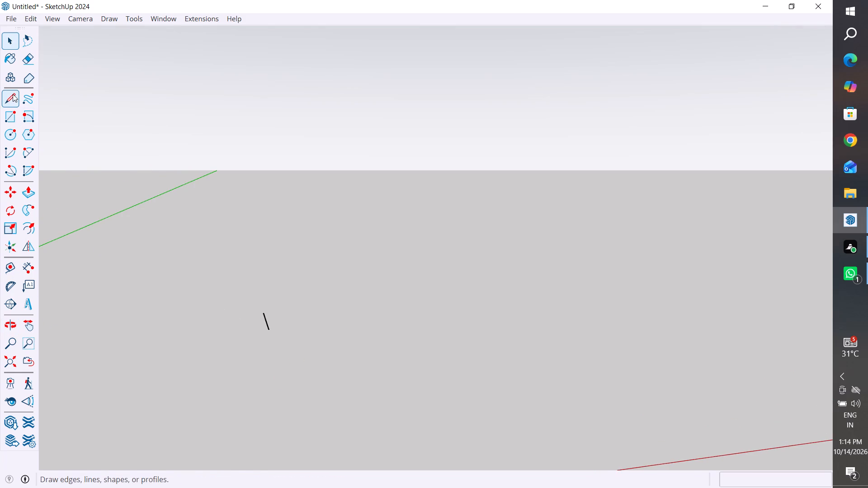
left_click(269, 331)
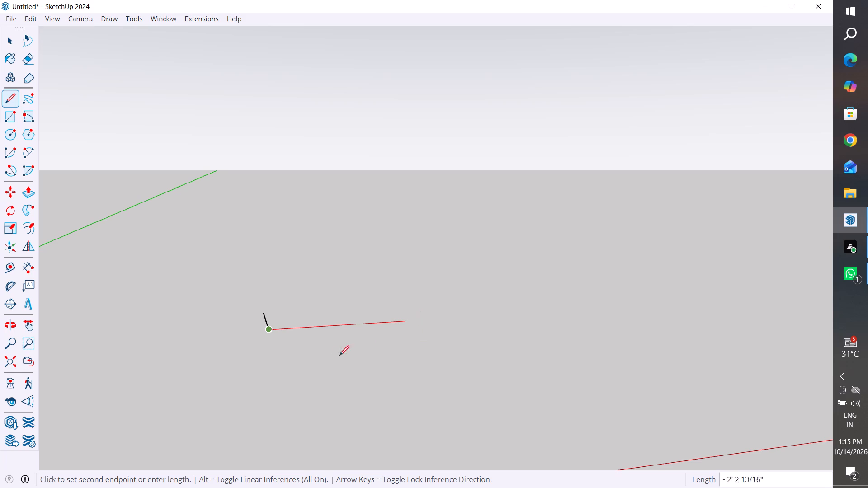
type("30")
key("shift+quotedbl")
key("Return")
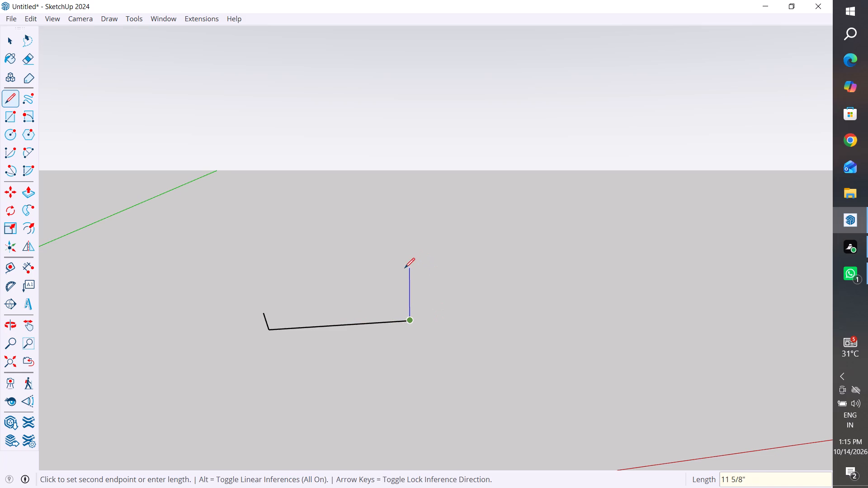
Add an 18" edge parallel to the green axis and close the outline into a 30" by 18" rectangular face.
middle_click_drag(375, 285, 563, 316)
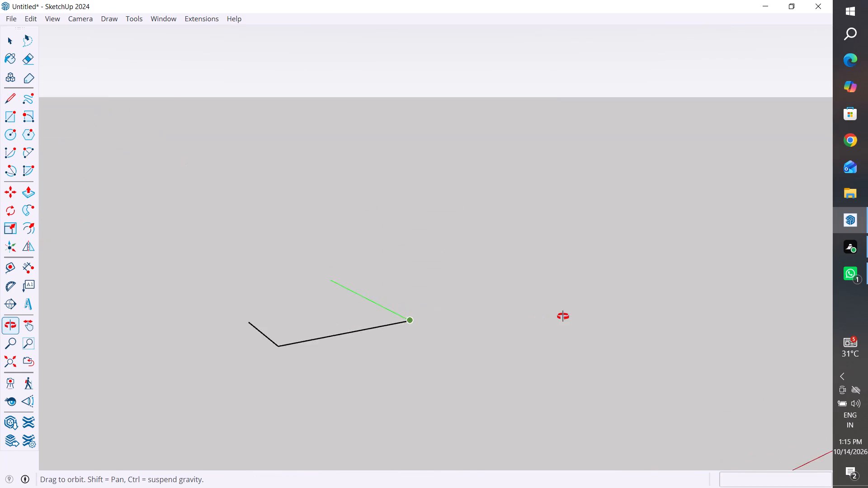
middle_click_drag(563, 316, 563, 316)
middle_click_drag(317, 304, 528, 348)
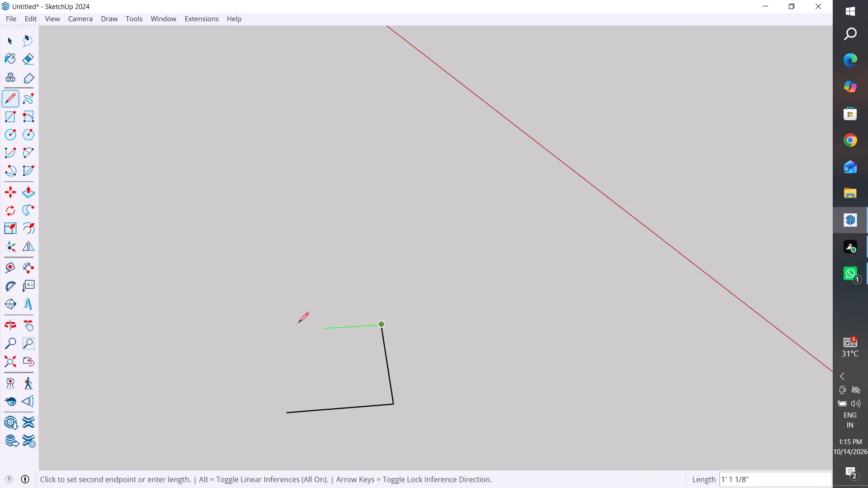
type("18\"")
key("Return")
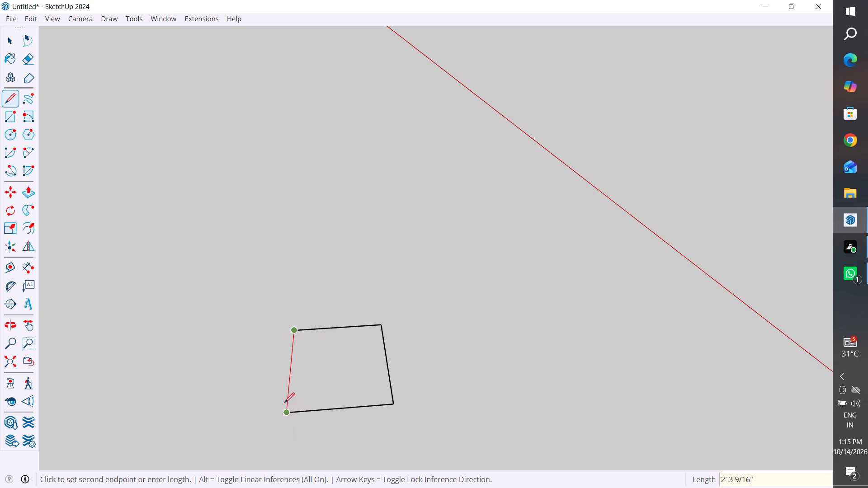
left_click(286, 415)
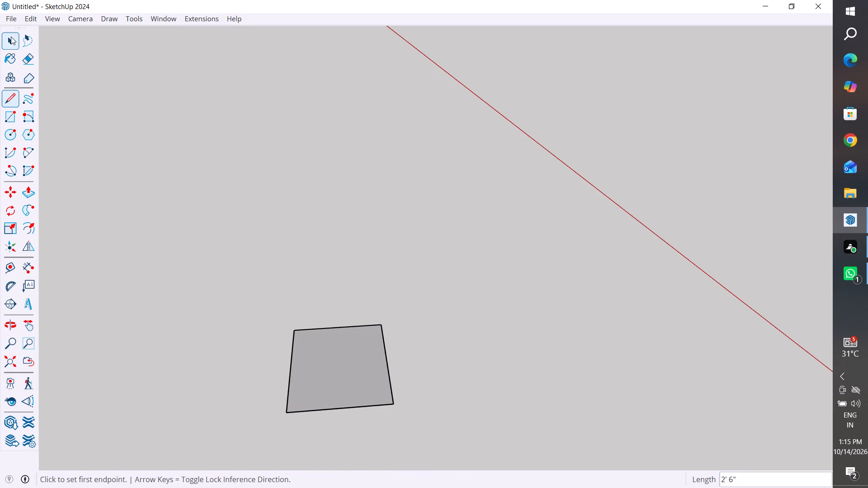
left_click(11, 37)
left_click(114, 131)
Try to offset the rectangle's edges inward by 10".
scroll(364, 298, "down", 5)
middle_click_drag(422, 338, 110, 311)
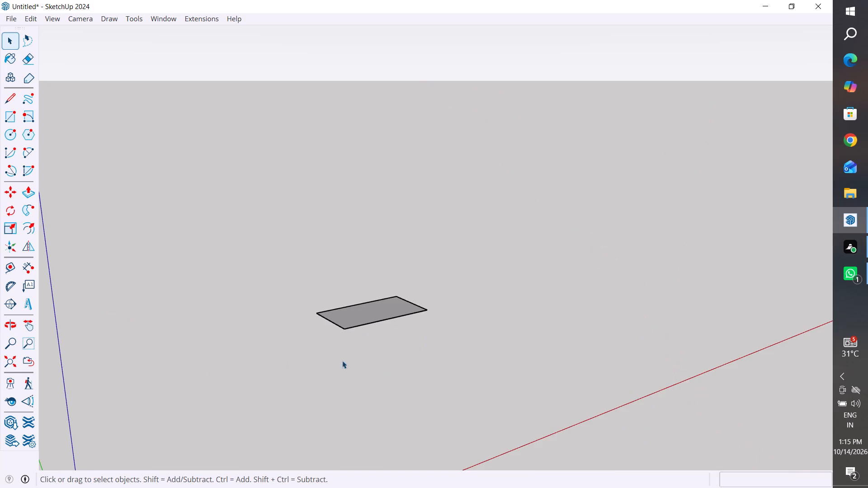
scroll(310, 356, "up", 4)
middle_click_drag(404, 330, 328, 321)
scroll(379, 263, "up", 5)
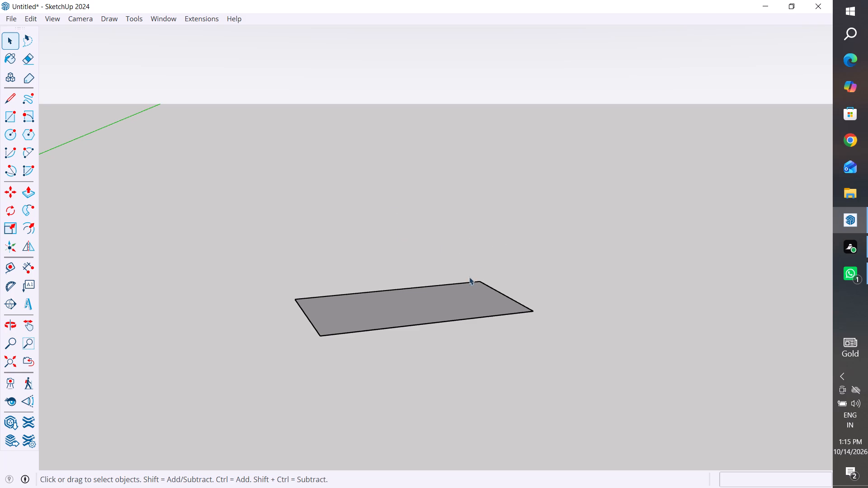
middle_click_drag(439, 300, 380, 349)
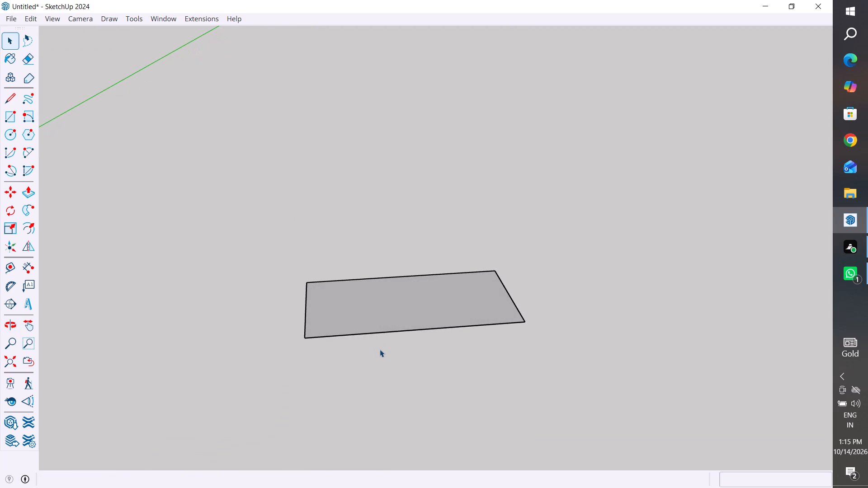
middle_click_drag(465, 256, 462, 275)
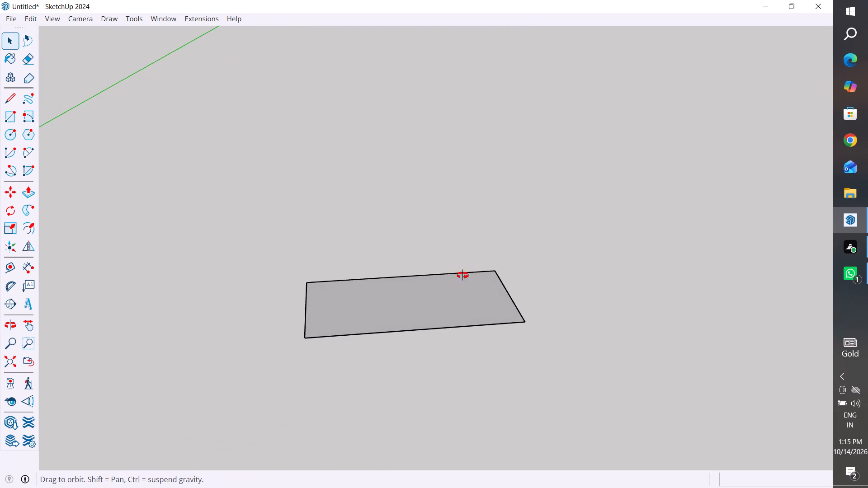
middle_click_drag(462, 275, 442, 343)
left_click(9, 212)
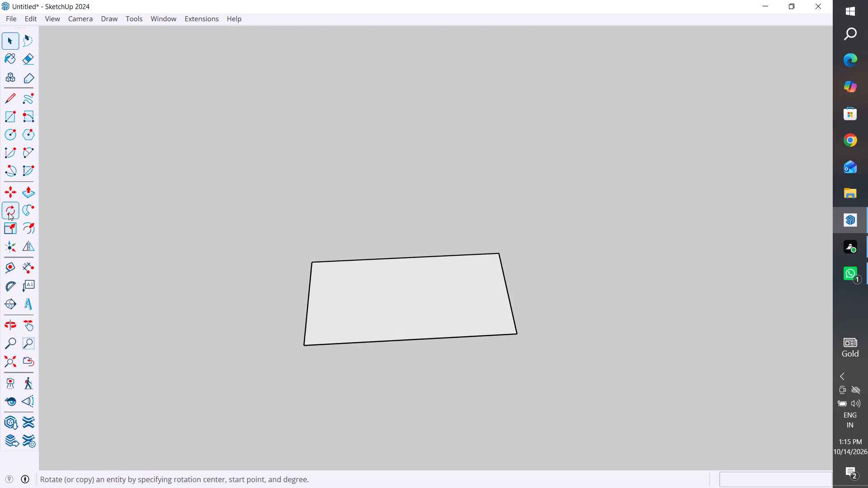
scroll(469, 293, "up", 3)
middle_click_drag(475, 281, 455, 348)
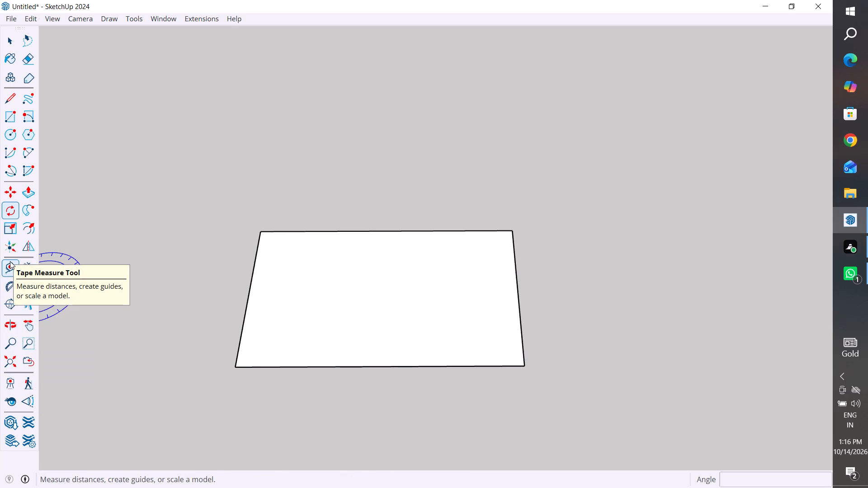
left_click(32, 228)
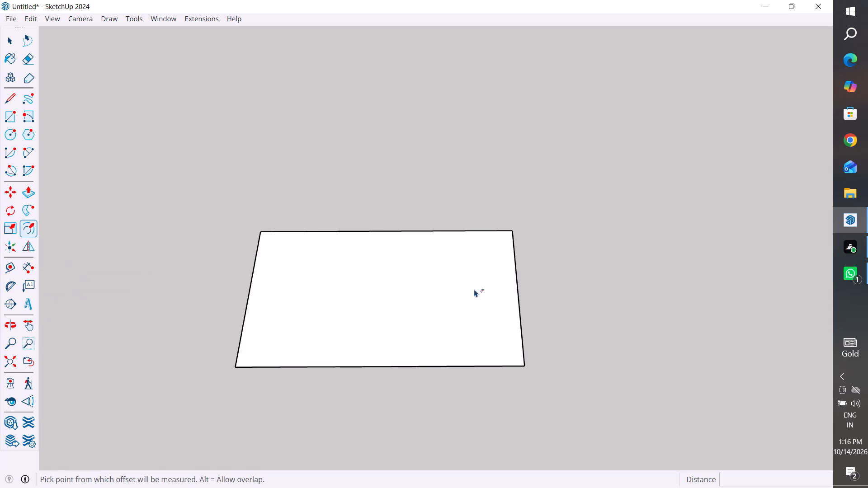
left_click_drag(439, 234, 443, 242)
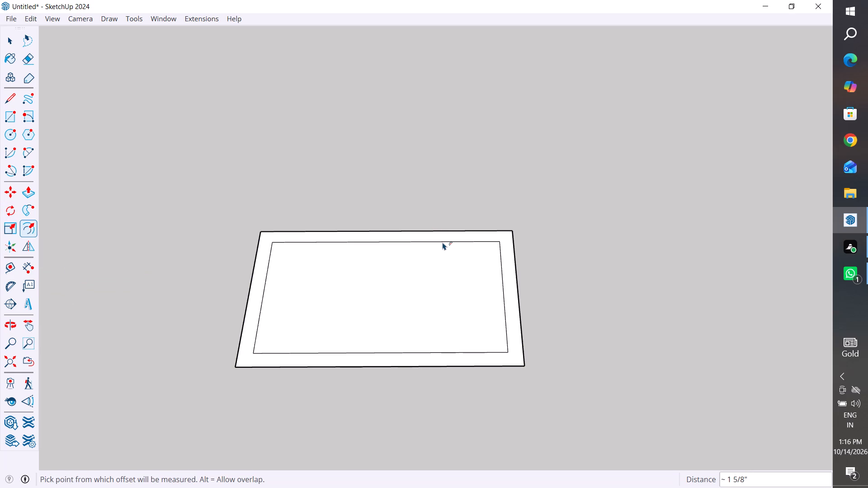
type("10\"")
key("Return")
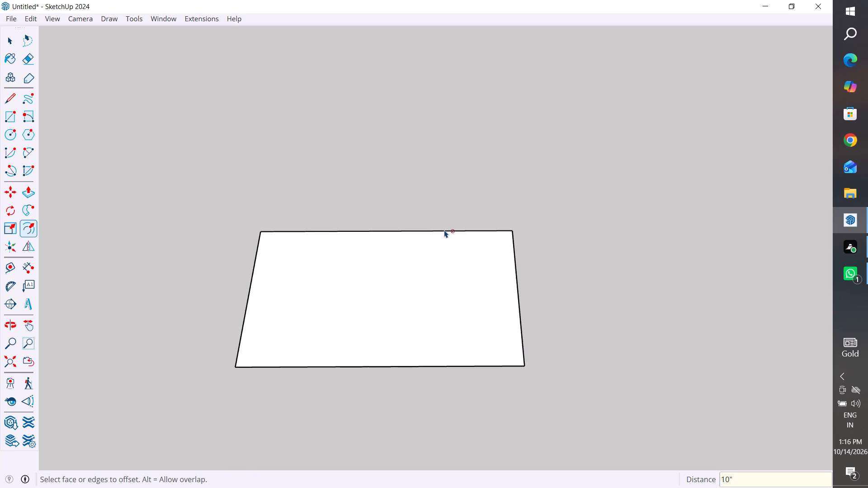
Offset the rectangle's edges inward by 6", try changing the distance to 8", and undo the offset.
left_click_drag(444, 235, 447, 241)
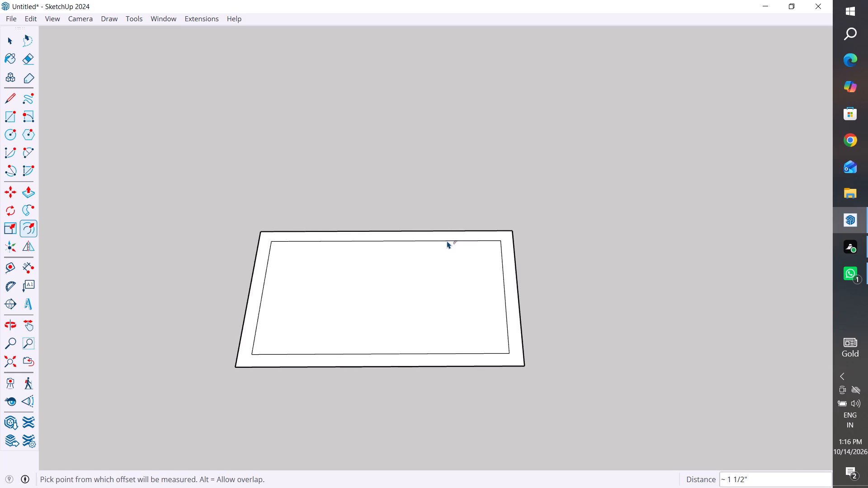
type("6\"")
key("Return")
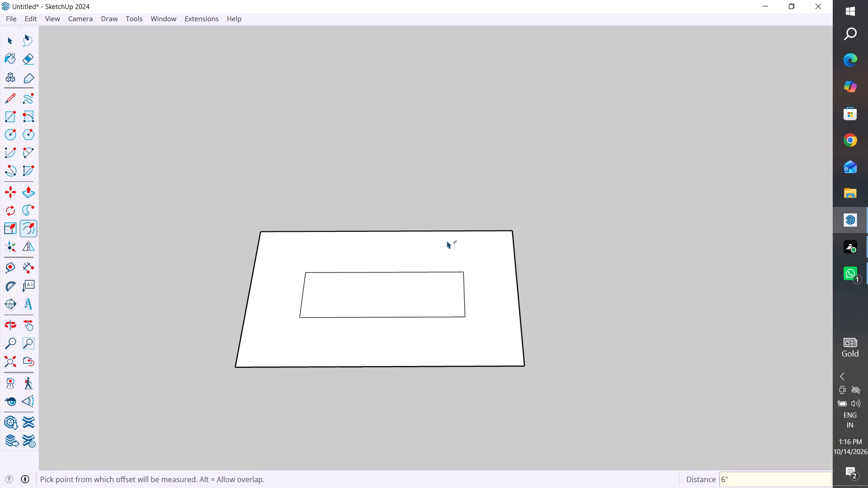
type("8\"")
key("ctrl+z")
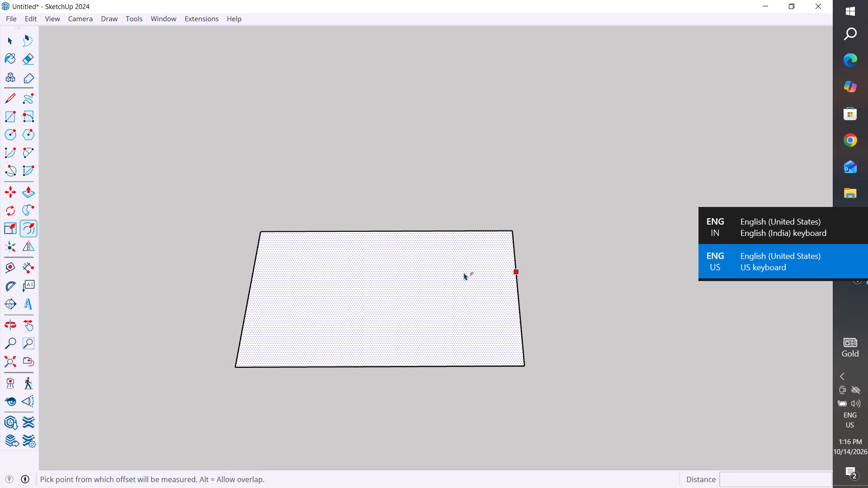
Offset the rectangle's edges inward by about 1 5/16" to form a narrow border.
left_click_drag(453, 234, 459, 236)
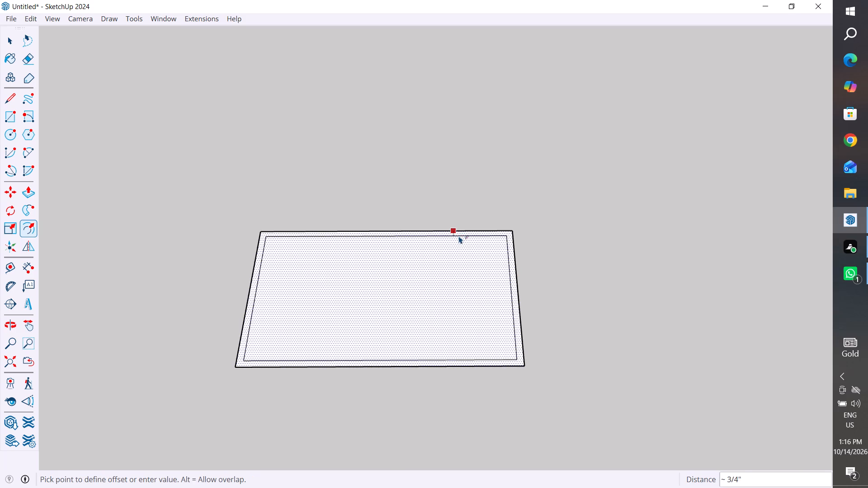
left_click_drag(459, 236, 463, 240)
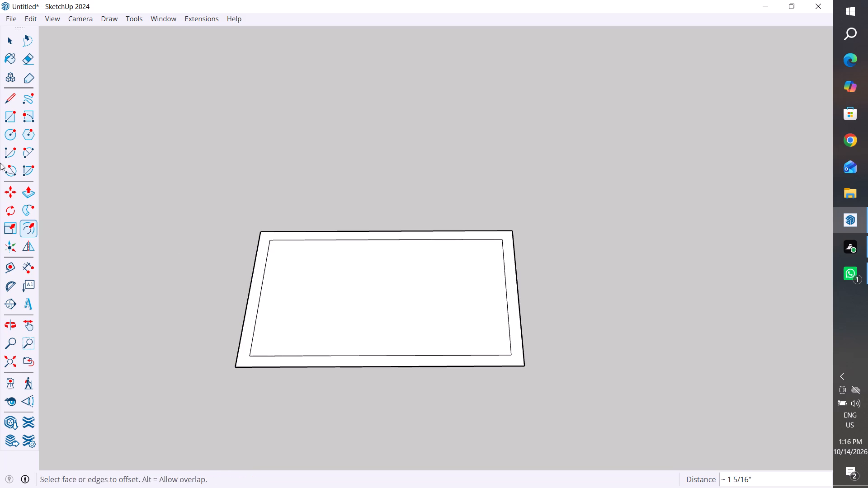
left_click(19, 40)
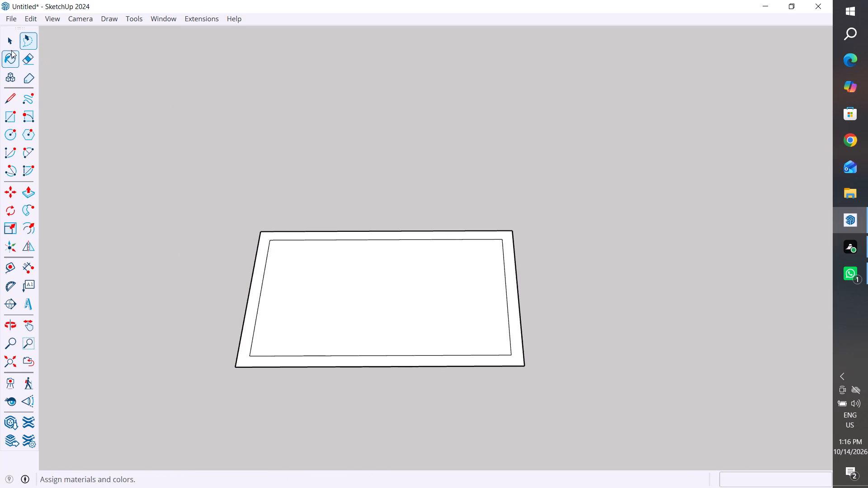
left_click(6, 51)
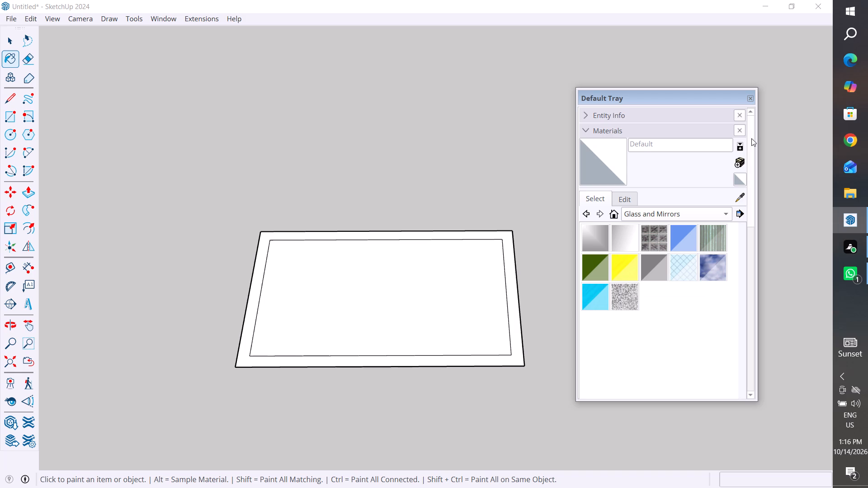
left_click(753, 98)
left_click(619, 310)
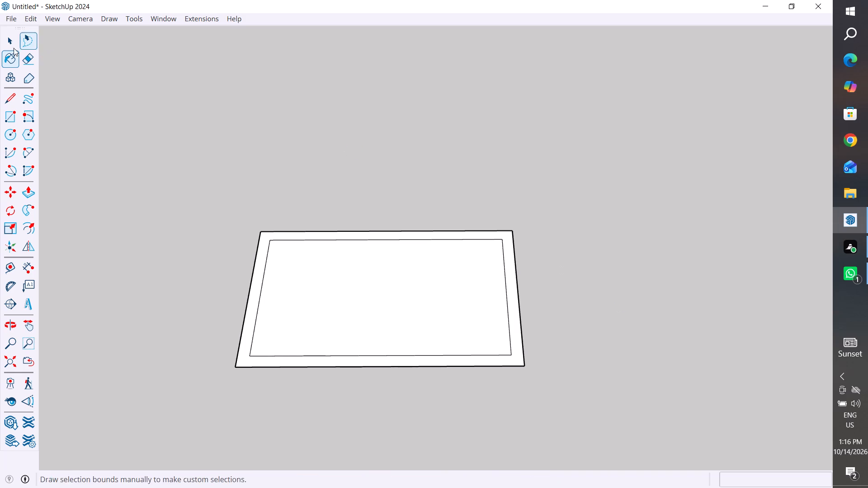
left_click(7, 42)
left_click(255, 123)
Draw a centre line about 1' 3 7/16" long between the midpoints of the inner rectangle's two long edges.
scroll(496, 222, "down", 5)
middle_click_drag(448, 302, 457, 366)
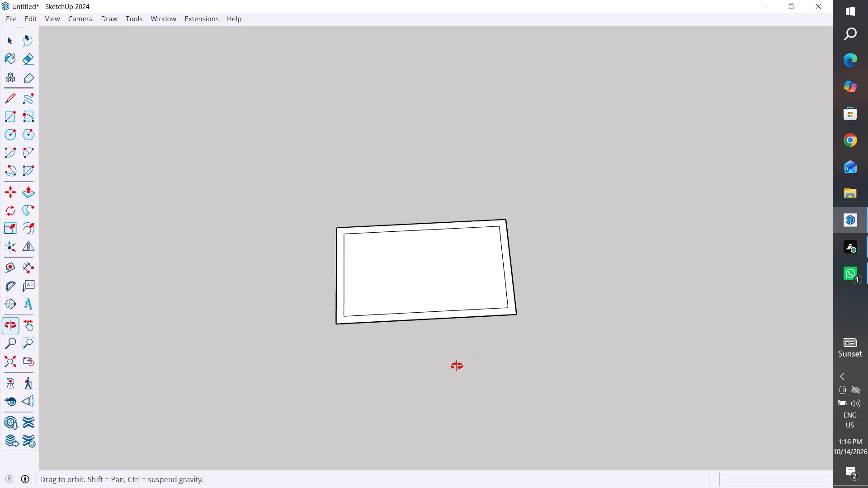
middle_click_drag(457, 366, 447, 367)
scroll(417, 232, "up", 4)
left_click(9, 97)
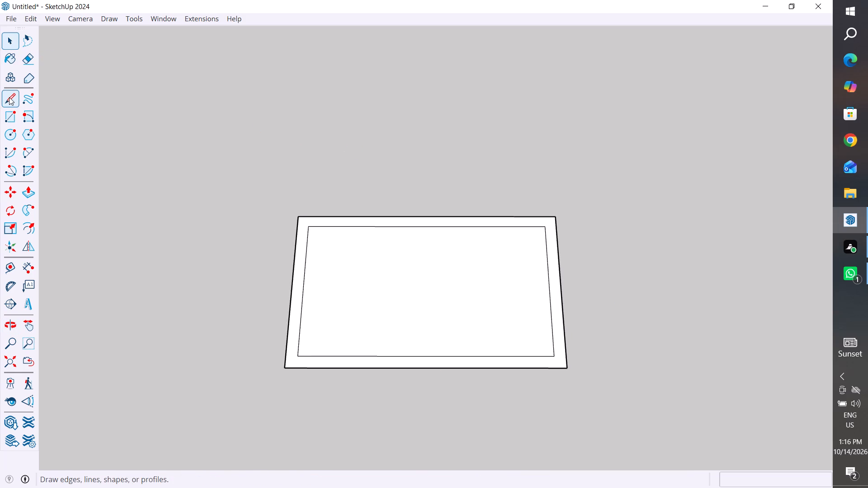
left_click(428, 226)
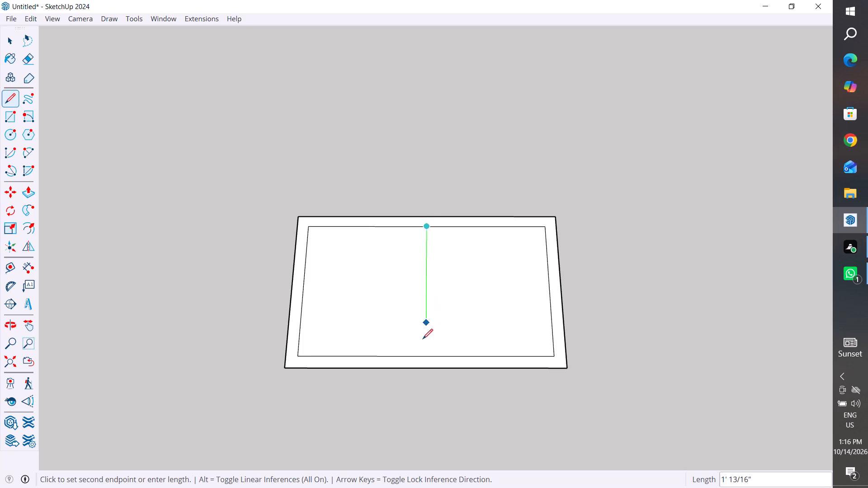
left_click(425, 357)
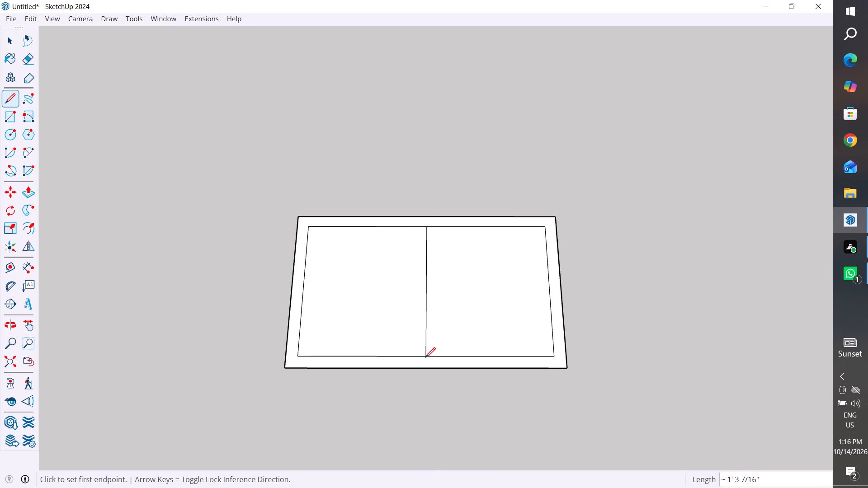
left_click(11, 42)
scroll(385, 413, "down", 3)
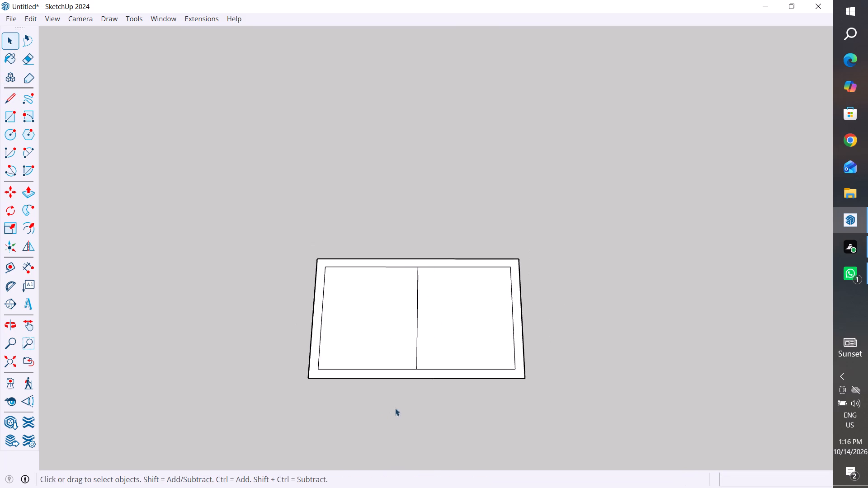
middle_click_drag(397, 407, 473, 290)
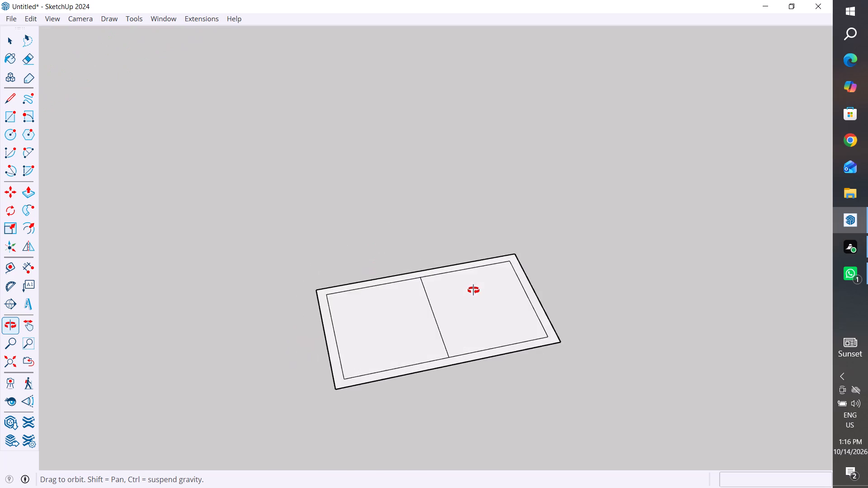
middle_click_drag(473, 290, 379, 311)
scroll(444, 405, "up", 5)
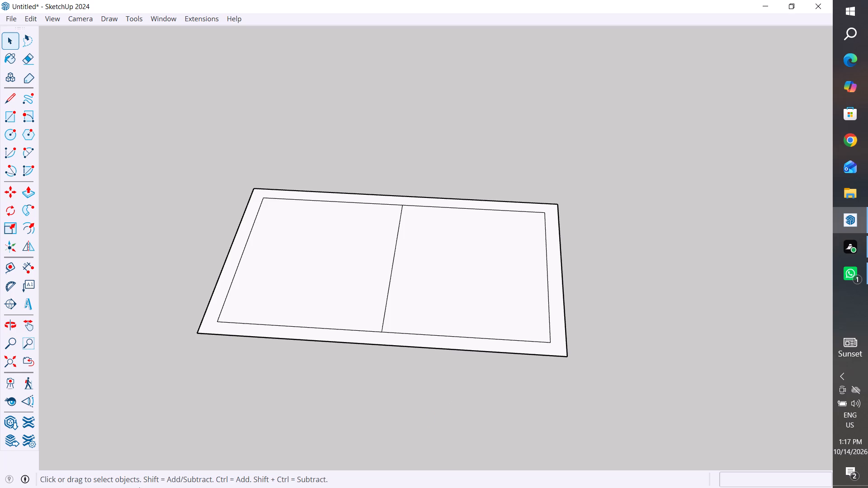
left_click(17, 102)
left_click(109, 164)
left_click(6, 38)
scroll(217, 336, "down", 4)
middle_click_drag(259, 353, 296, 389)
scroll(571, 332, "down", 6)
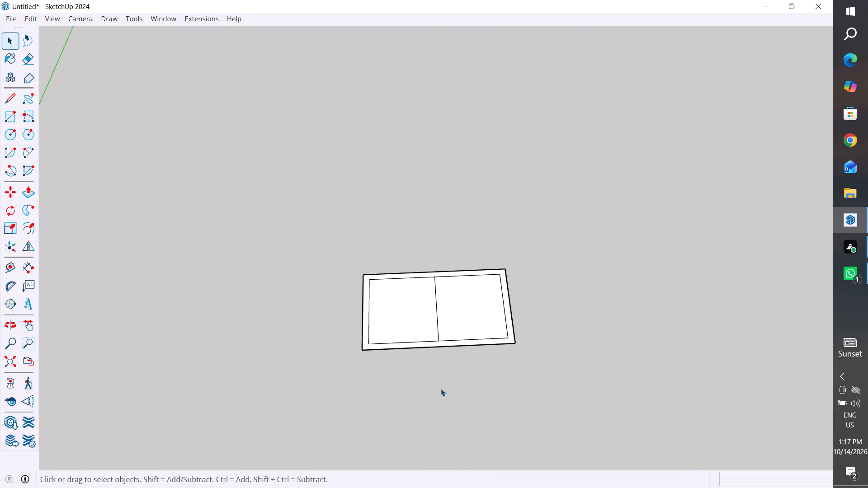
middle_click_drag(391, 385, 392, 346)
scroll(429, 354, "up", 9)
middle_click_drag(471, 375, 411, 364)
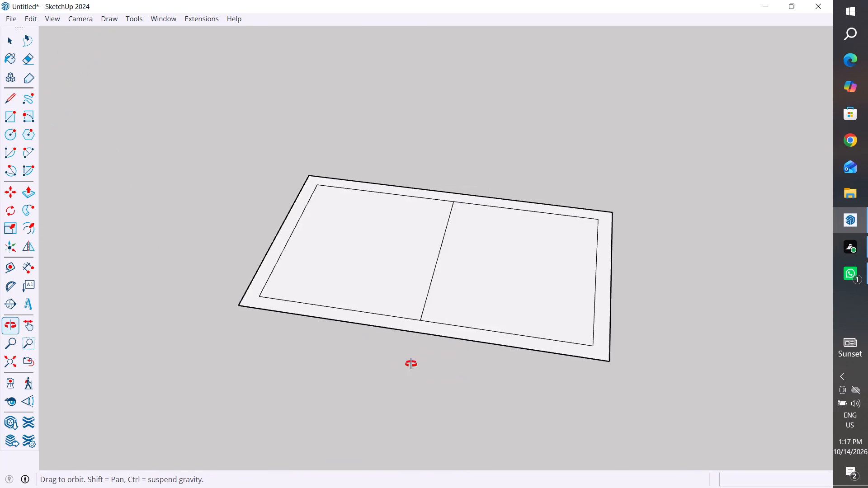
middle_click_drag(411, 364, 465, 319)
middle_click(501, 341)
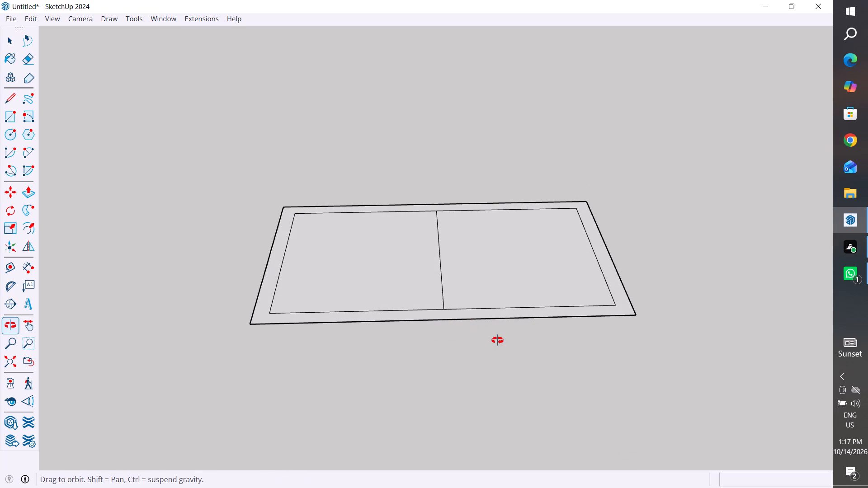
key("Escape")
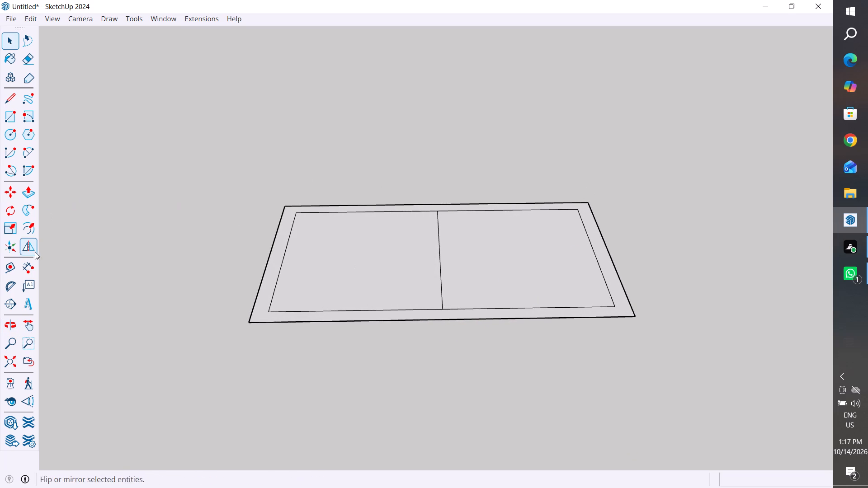
Place a guide parallel to the centre line, offset about 1 1/8" into one half of the inner rectangle.
left_click(9, 270)
left_click(441, 282)
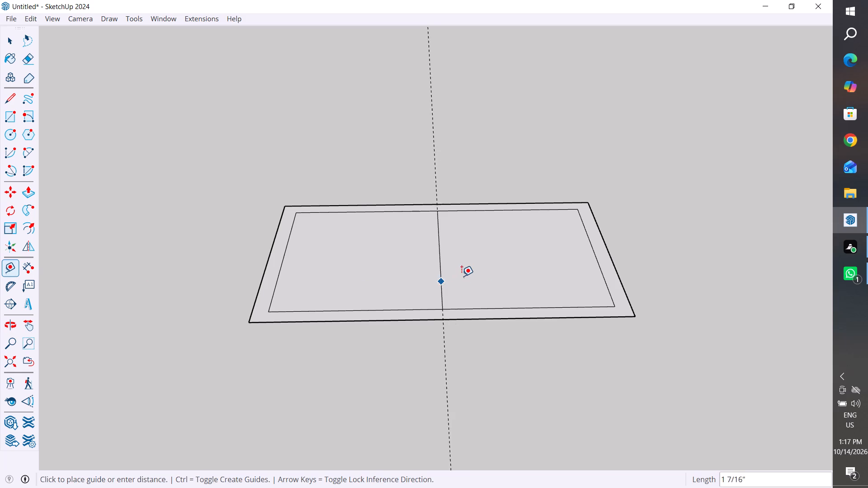
scroll(462, 277, "up", 4)
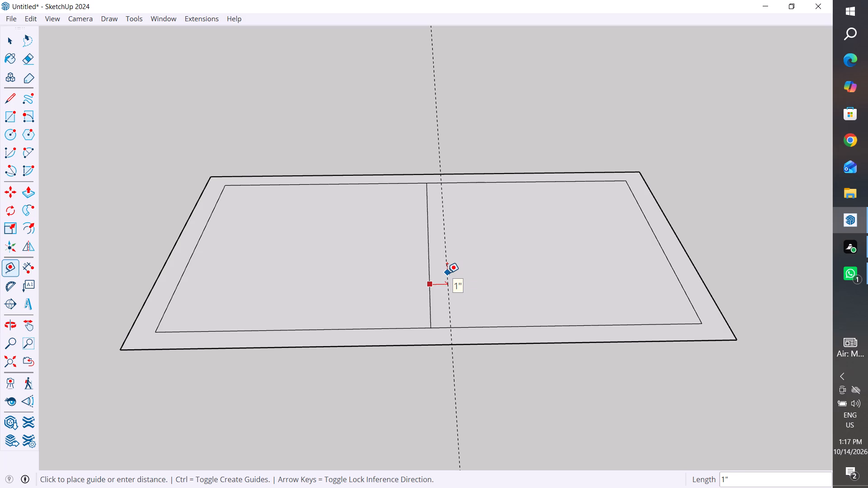
left_click(449, 272)
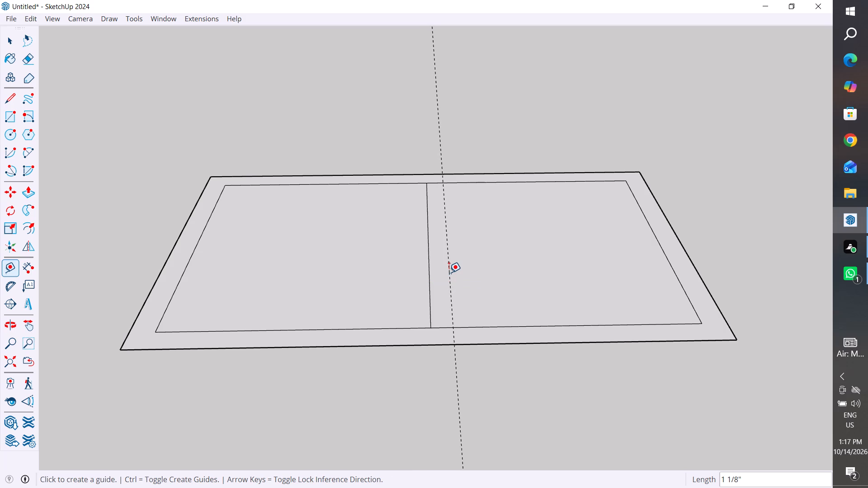
Draw a second dividing line about 1' 3 7/16" long on the guide, between the inner rectangle's long edges.
left_click(14, 99)
middle_click_drag(467, 257, 485, 335)
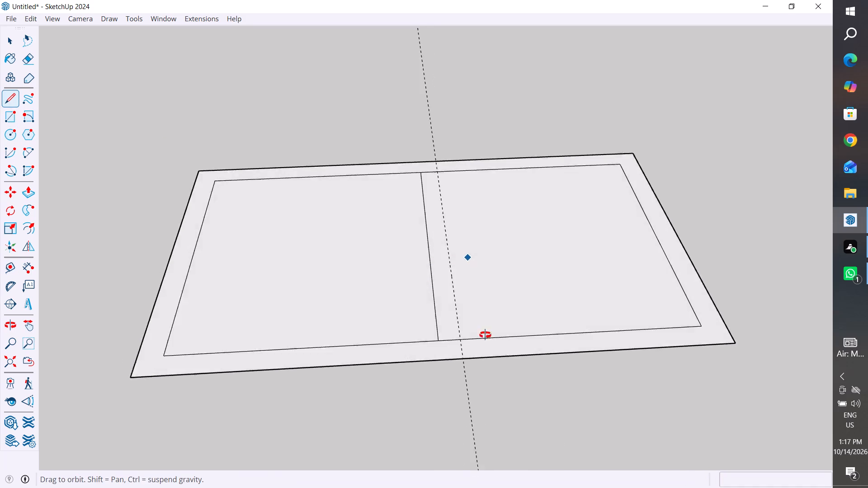
middle_click_drag(485, 335, 204, 301)
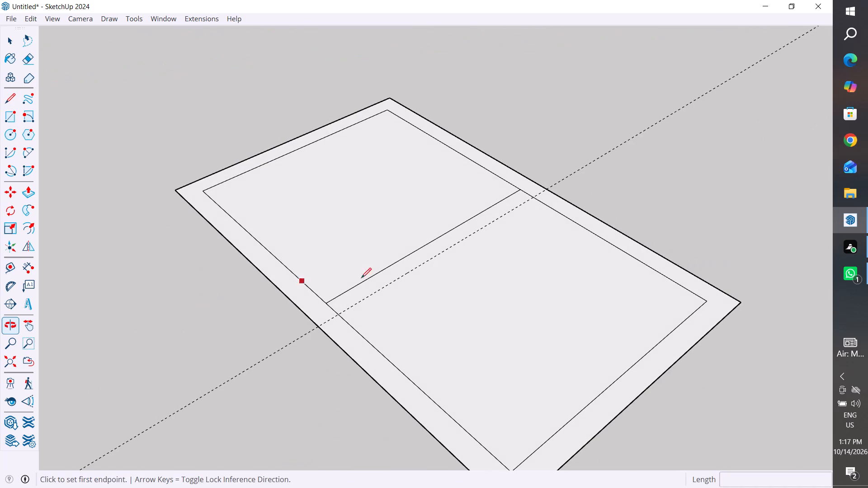
left_click(338, 315)
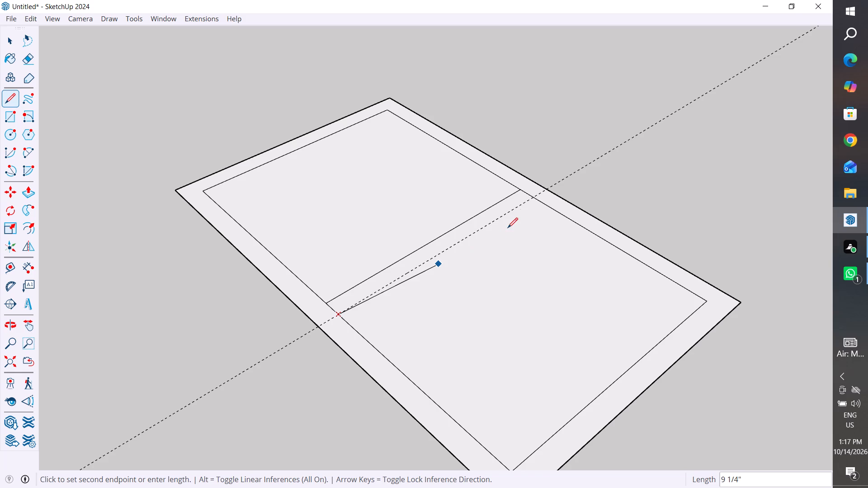
left_click(532, 196)
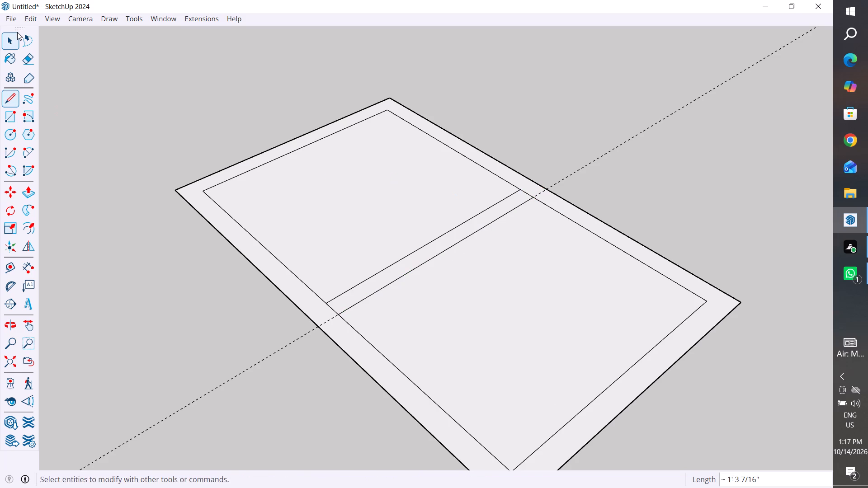
left_click(17, 32)
left_click(148, 109)
Delete all guides from the model.
scroll(336, 307, "down", 5)
middle_click_drag(453, 357, 613, 328)
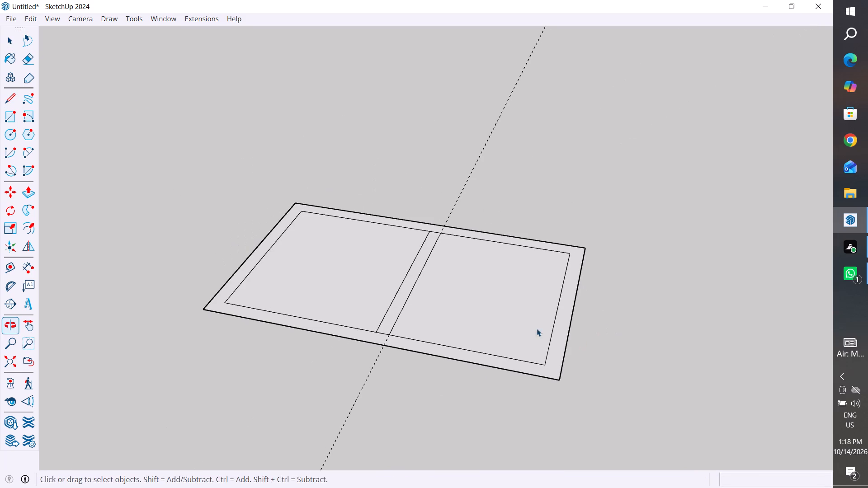
left_click(35, 18)
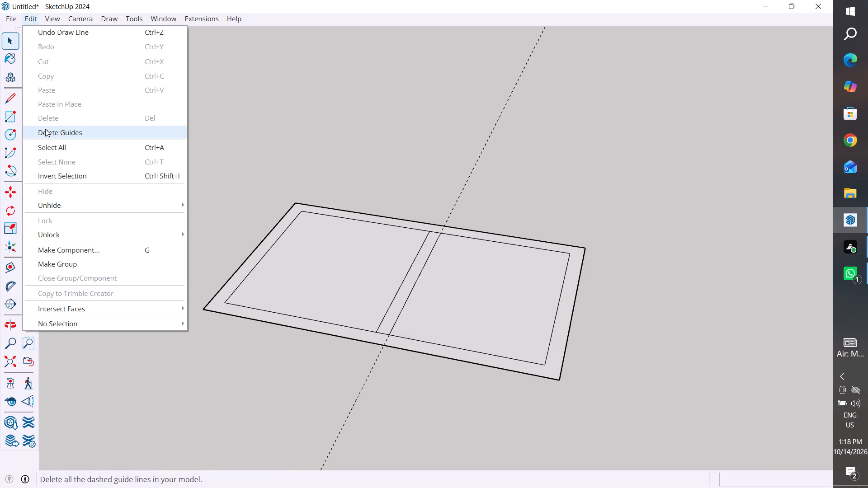
left_click(74, 127)
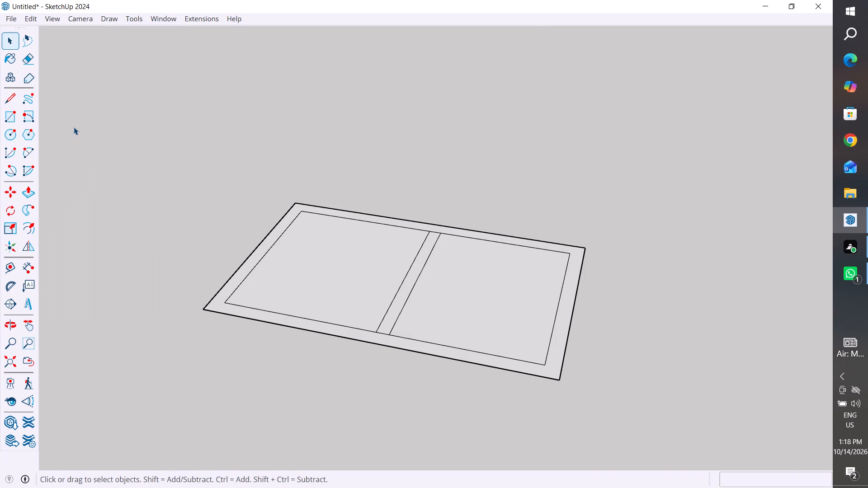
Extend both dividing lines across the near long border to the outer edge with two lines about 1 5/16" long.
middle_click_drag(426, 351, 467, 388)
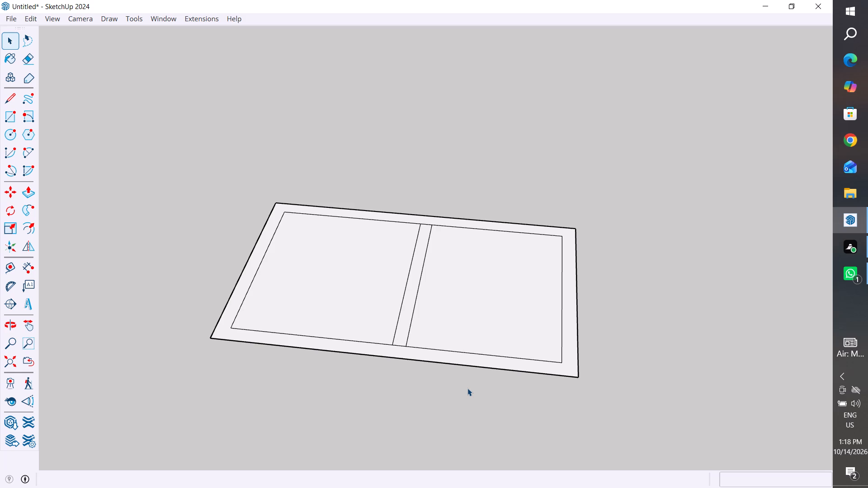
scroll(472, 385, "down", 2)
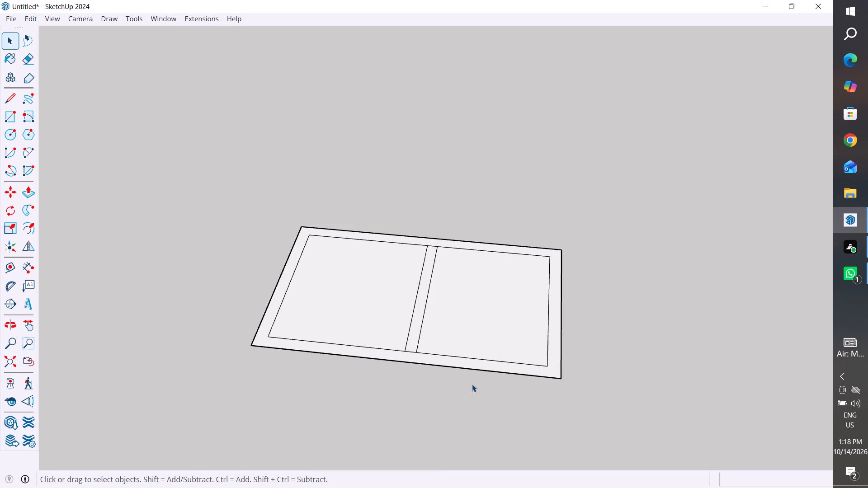
middle_click_drag(472, 384, 518, 437)
scroll(400, 372, "up", 6)
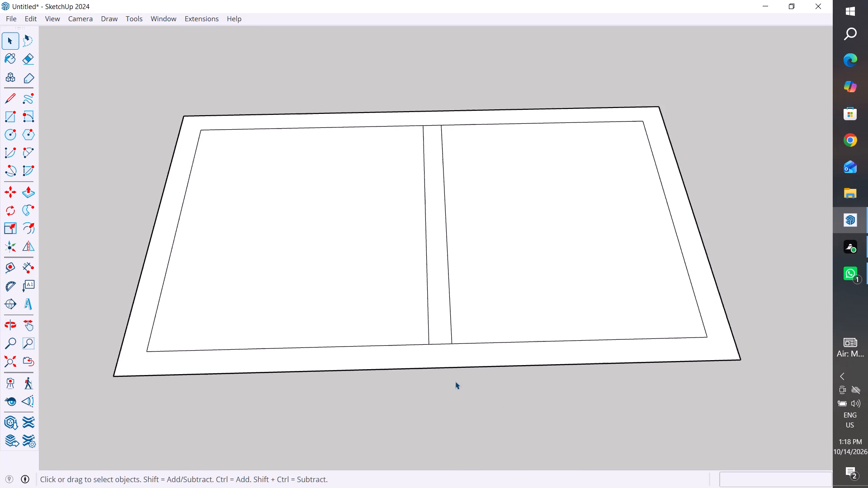
scroll(455, 381, "up", 3)
scroll(531, 382, "up", 3)
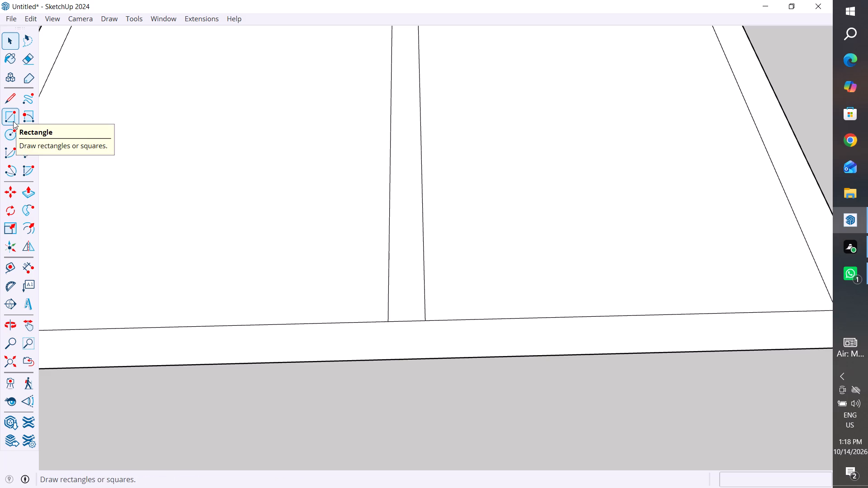
left_click(12, 102)
scroll(385, 309, "up", 3)
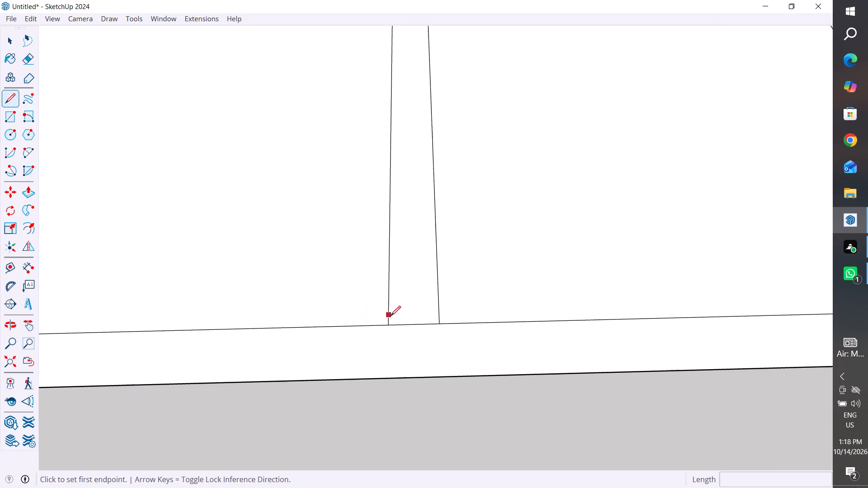
left_click(387, 324)
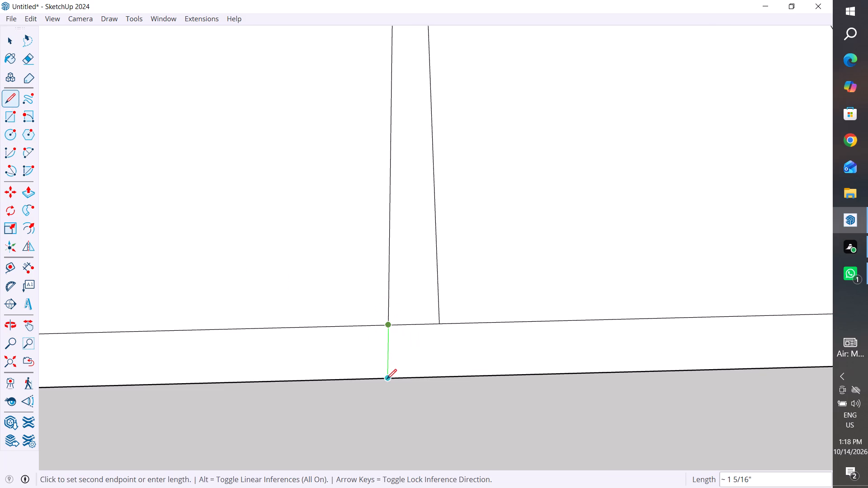
left_click(387, 379)
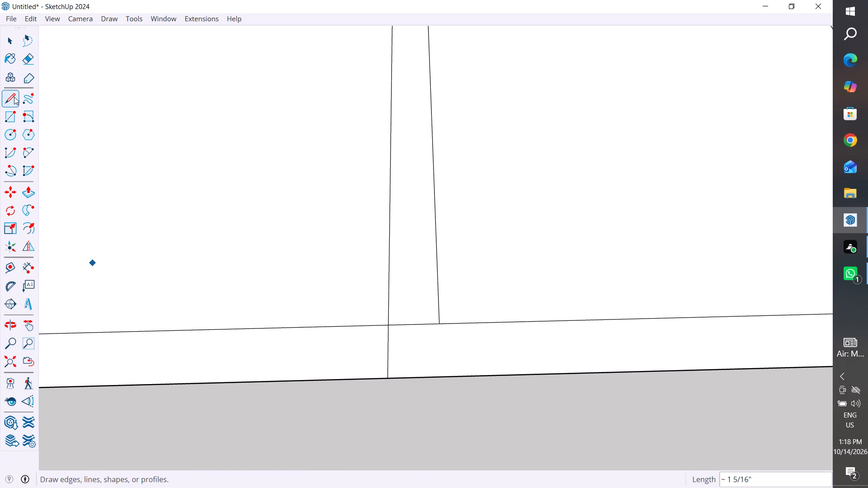
left_click(14, 97)
left_click(442, 323)
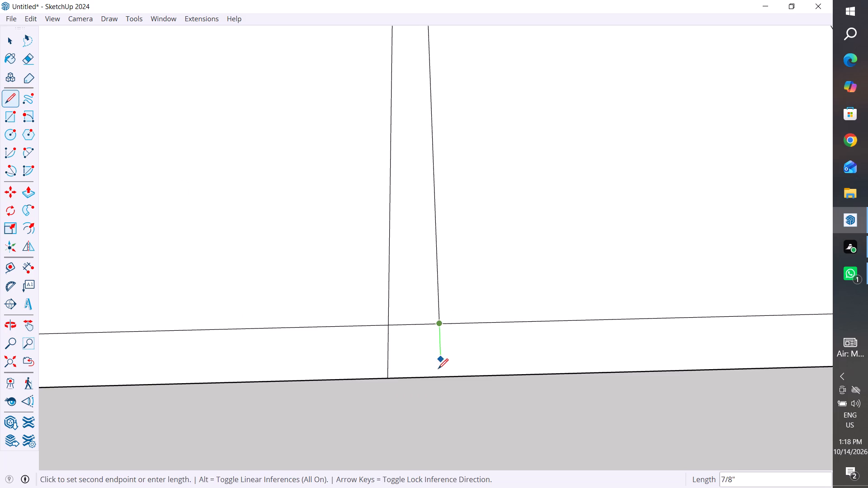
left_click(438, 378)
key("Escape")
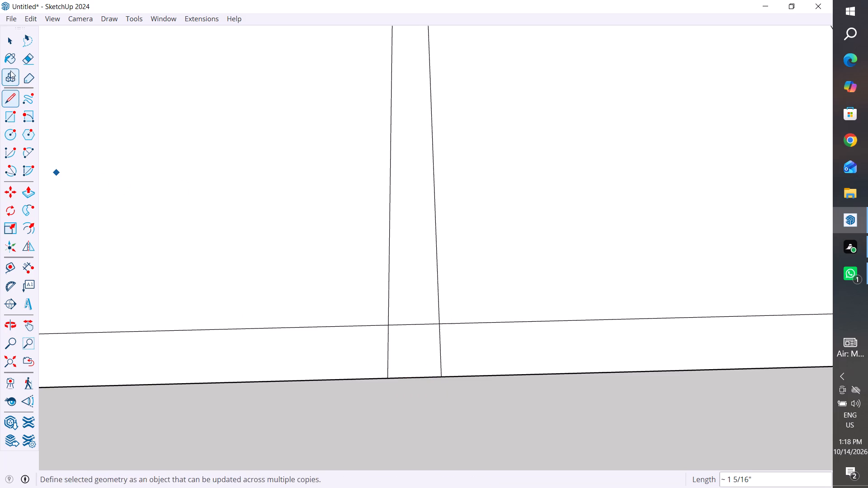
left_click(12, 40)
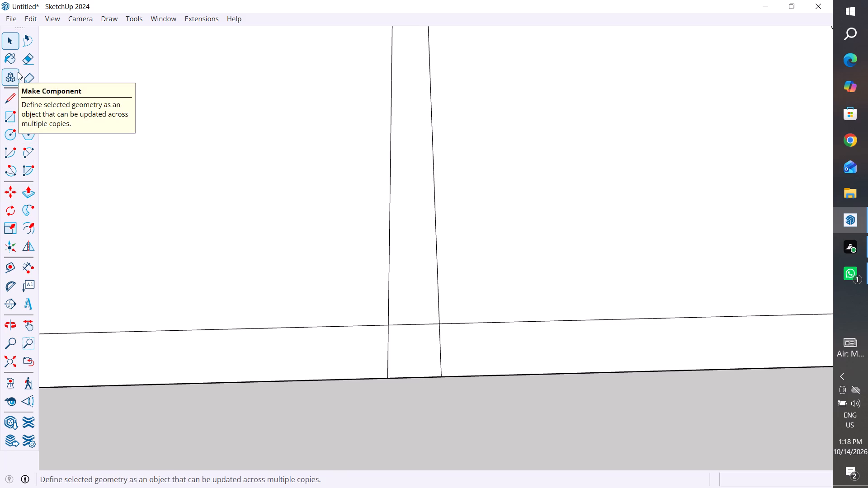
Erase the short inner-border edge segment between the two dividing lines at the near long side.
left_click(28, 58)
left_click_drag(419, 299, 420, 334)
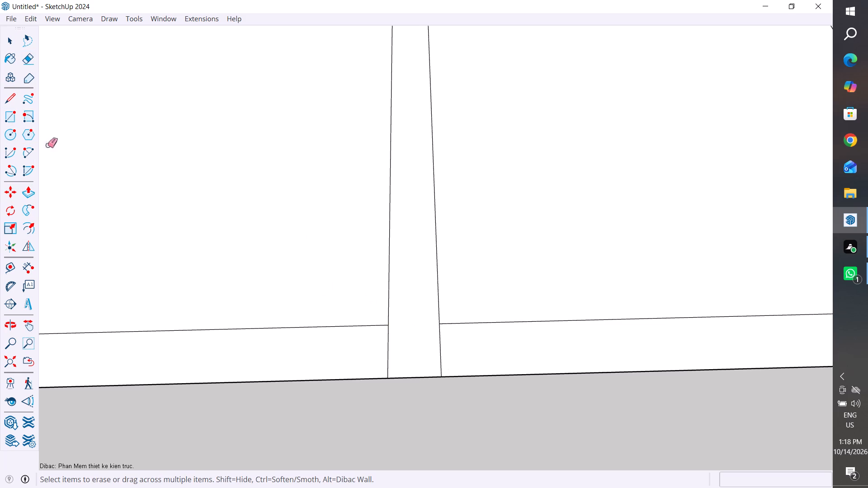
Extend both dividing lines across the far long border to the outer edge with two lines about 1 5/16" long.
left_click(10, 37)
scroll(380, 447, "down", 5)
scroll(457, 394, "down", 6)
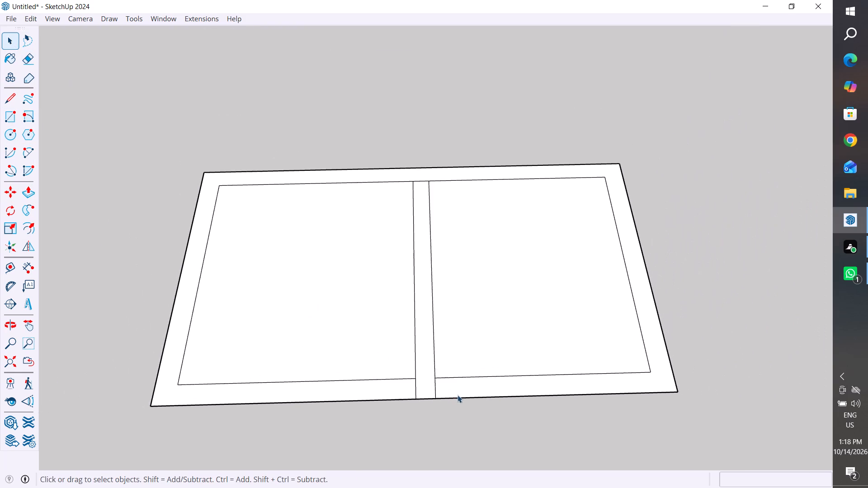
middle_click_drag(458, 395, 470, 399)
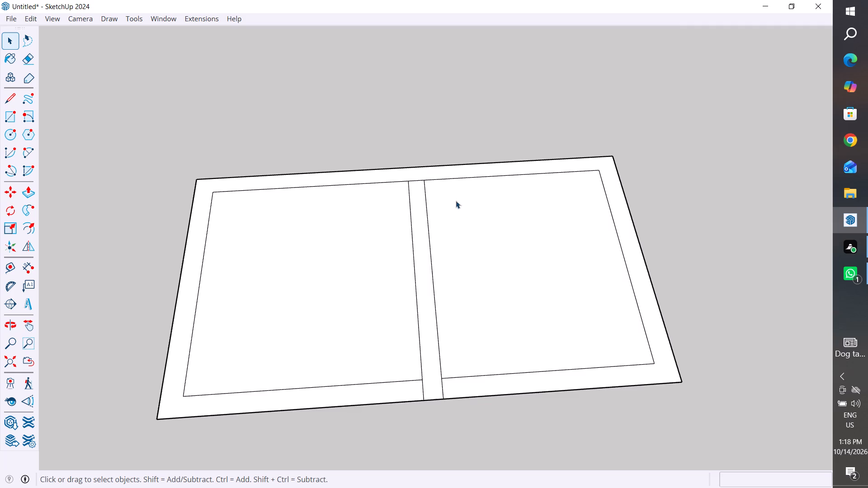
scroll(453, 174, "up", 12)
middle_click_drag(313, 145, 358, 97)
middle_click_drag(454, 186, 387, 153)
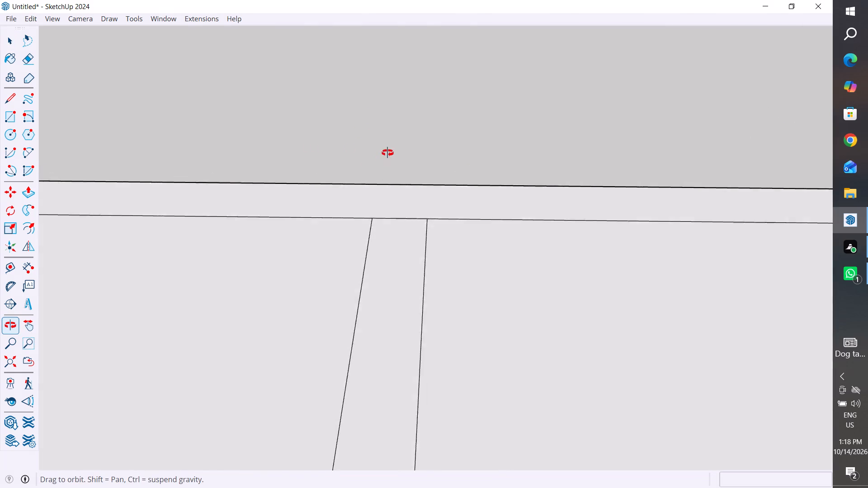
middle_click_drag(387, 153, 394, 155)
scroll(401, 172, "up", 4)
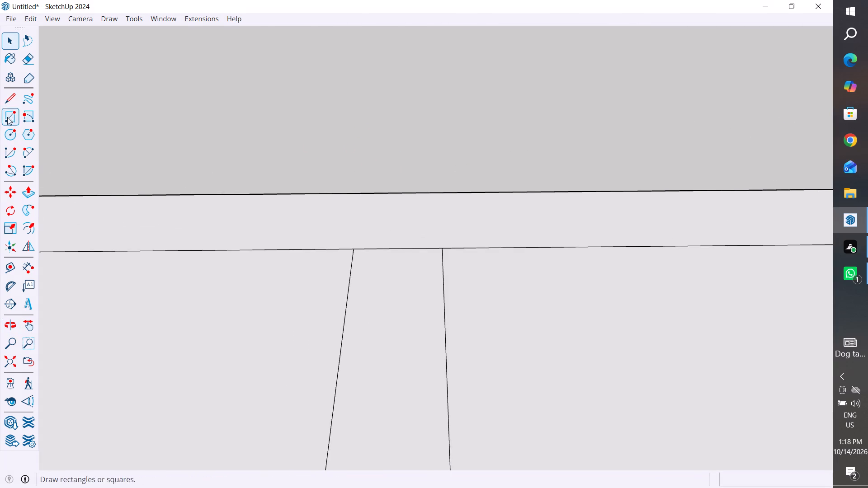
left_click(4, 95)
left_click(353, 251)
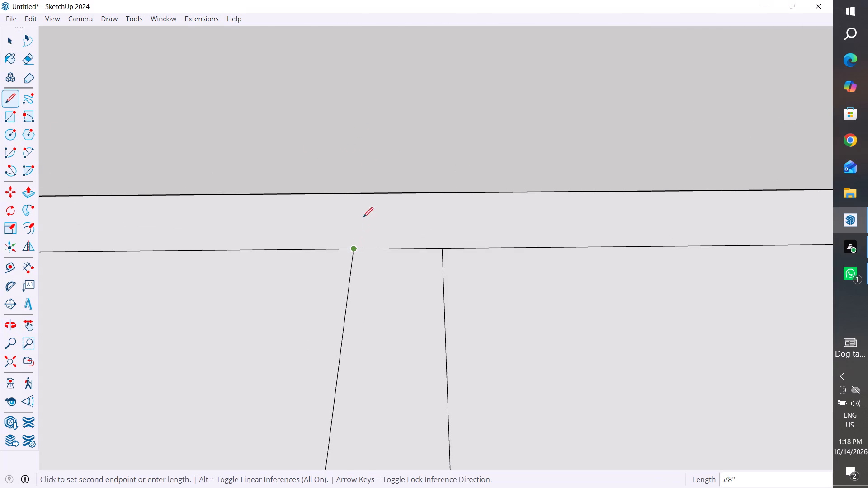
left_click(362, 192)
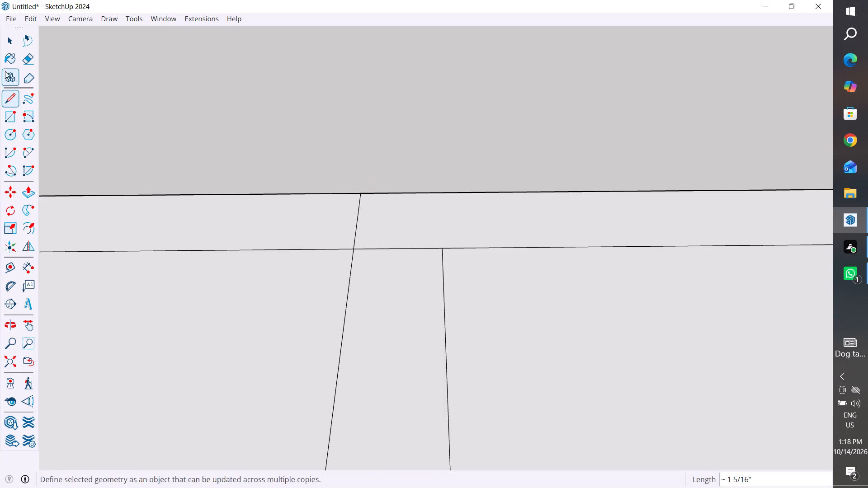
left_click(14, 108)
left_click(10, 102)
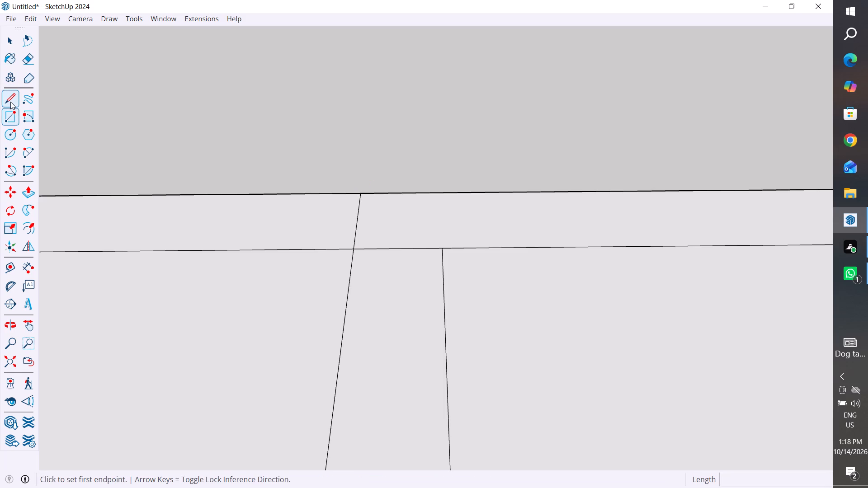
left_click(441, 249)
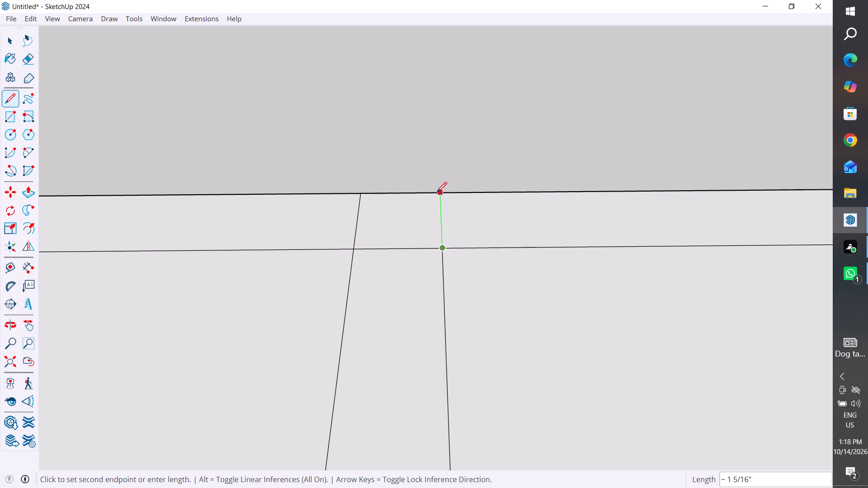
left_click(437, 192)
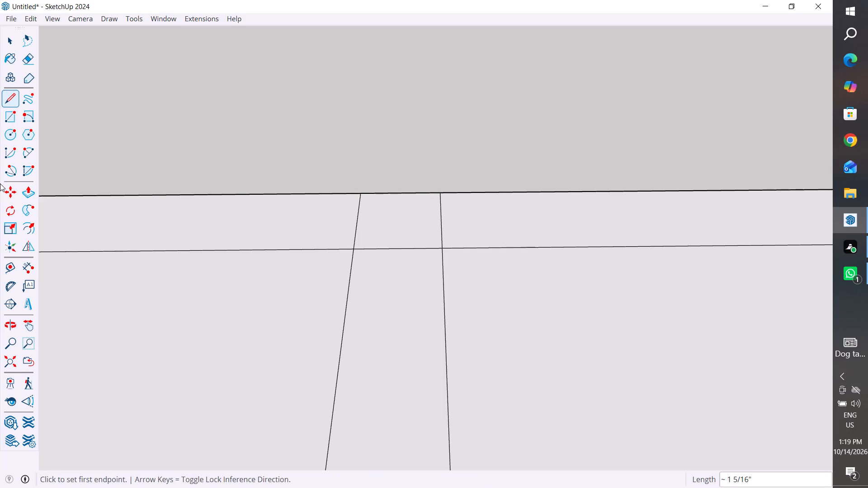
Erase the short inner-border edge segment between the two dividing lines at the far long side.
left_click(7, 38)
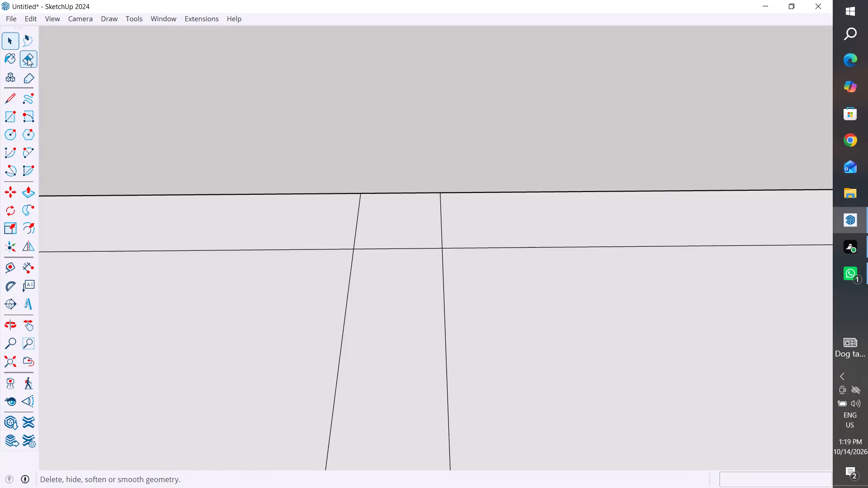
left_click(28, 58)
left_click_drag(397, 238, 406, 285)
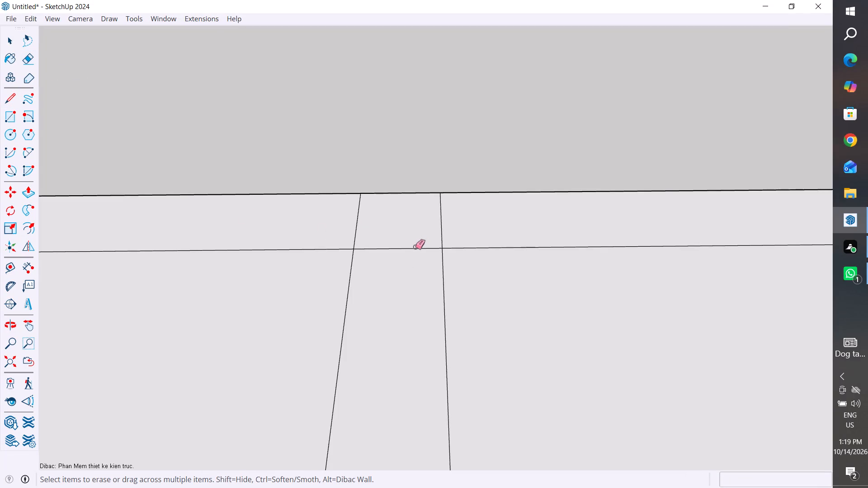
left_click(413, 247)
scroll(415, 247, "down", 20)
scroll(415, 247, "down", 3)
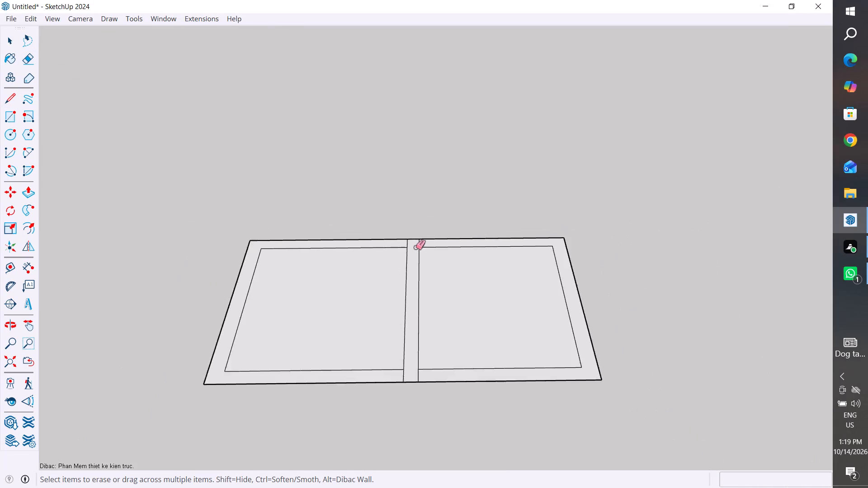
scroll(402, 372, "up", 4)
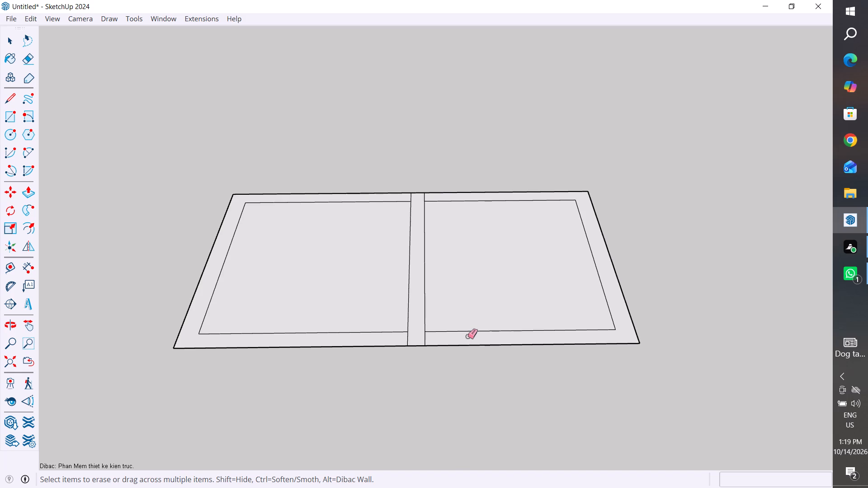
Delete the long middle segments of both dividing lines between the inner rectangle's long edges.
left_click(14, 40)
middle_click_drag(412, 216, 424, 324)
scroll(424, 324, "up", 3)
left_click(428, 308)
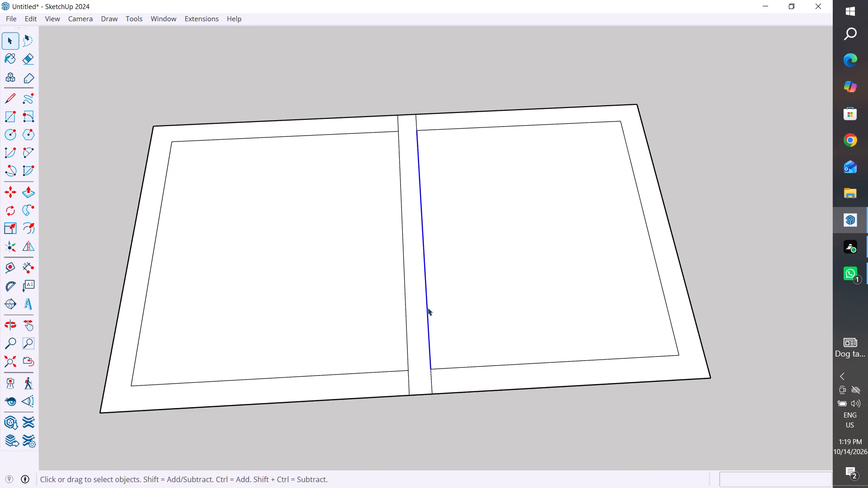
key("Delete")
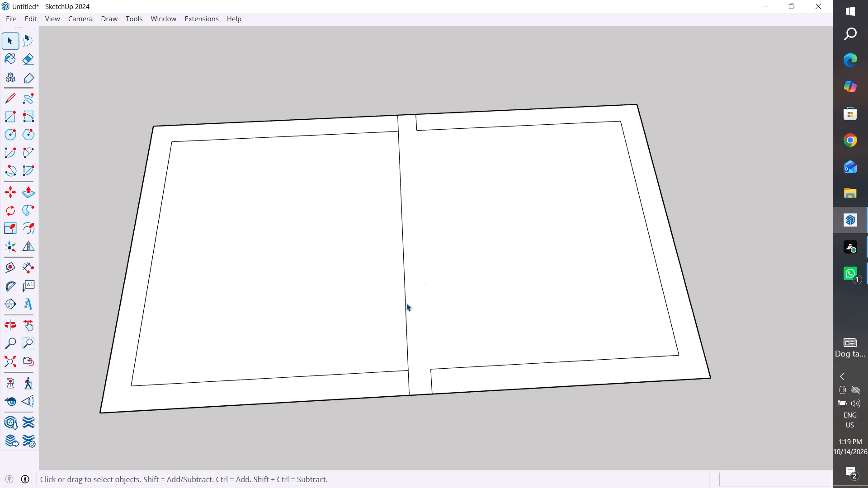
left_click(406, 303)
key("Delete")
Undo the divider edits and the inner border offset, back to the plain outer rectangle.
key("ctrl+z")
key("ctrl+z")
key("ctrl+z")
key("ctrl+z")
key("ctrl+z")
key("ctrl+z")
key("ctrl+z")
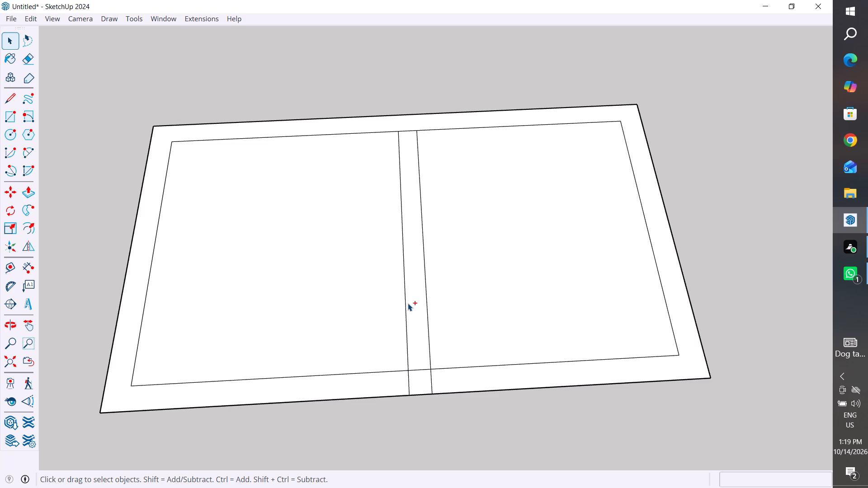
key("ctrl+z")
key("ctrl+z")
key("ctrl+z")
key("ctrl+z")
key("ctrl+z")
key("ctrl+z")
key("ctrl+z")
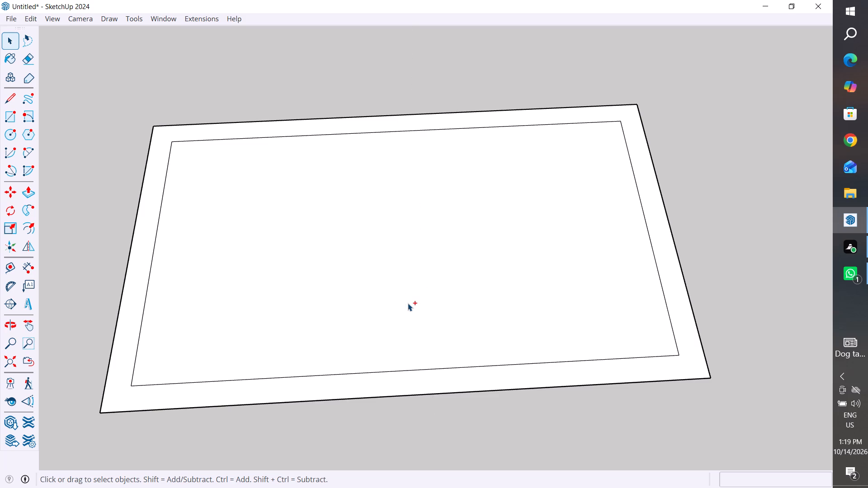
Offset the rectangle's edges inward by about 9/16" to form a narrow border.
left_click(406, 238)
middle_click_drag(661, 328, 635, 345)
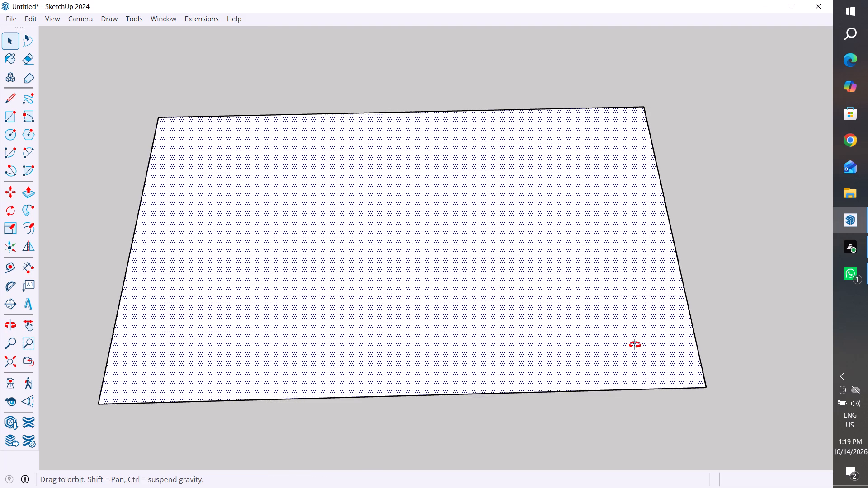
middle_click_drag(635, 345, 647, 375)
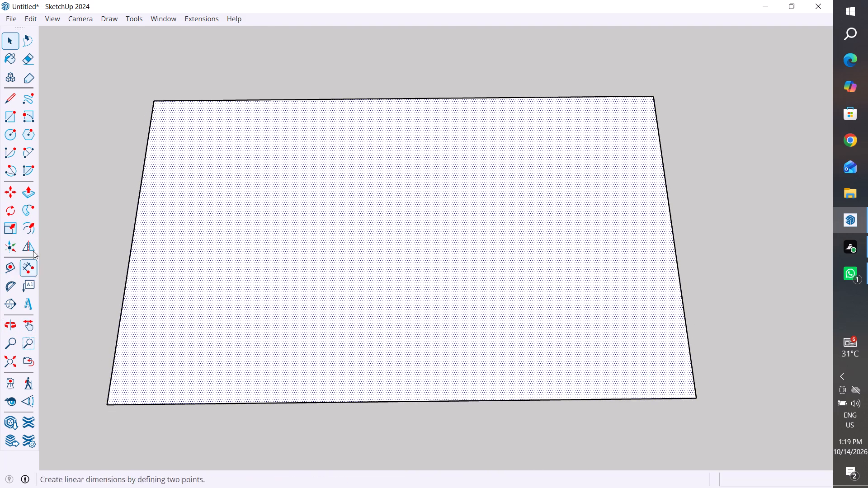
left_click(28, 230)
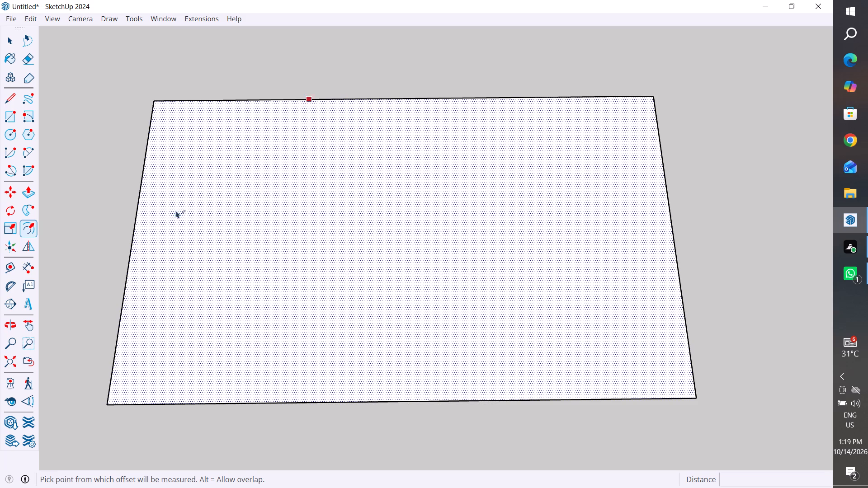
left_click_drag(129, 258, 139, 259)
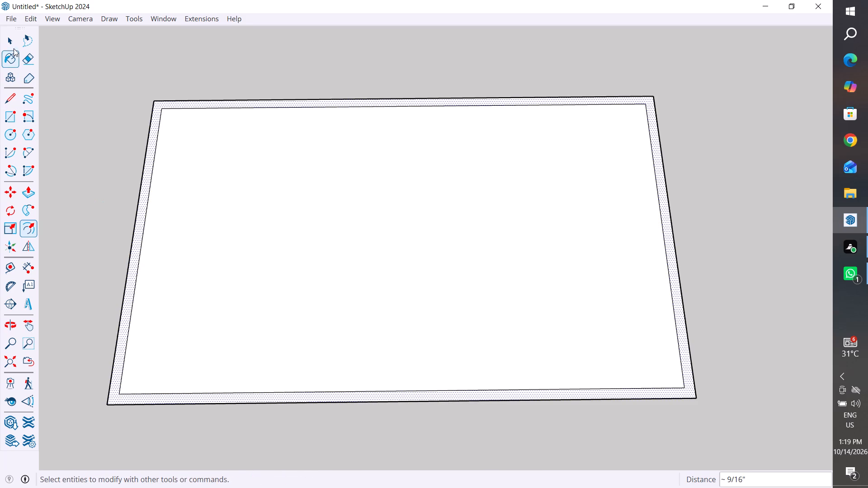
left_click(13, 45)
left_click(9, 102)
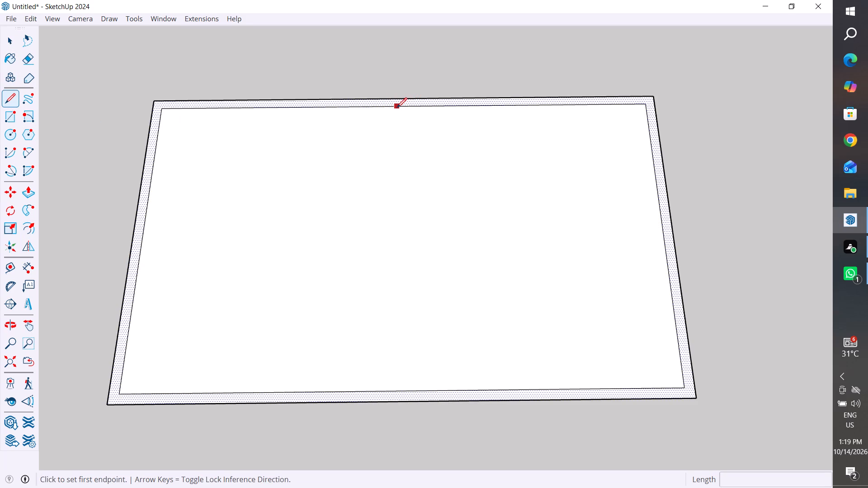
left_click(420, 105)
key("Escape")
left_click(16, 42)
Place a guide 2' inward from the inner rectangle's right short edge, parallel to it.
left_click(11, 265)
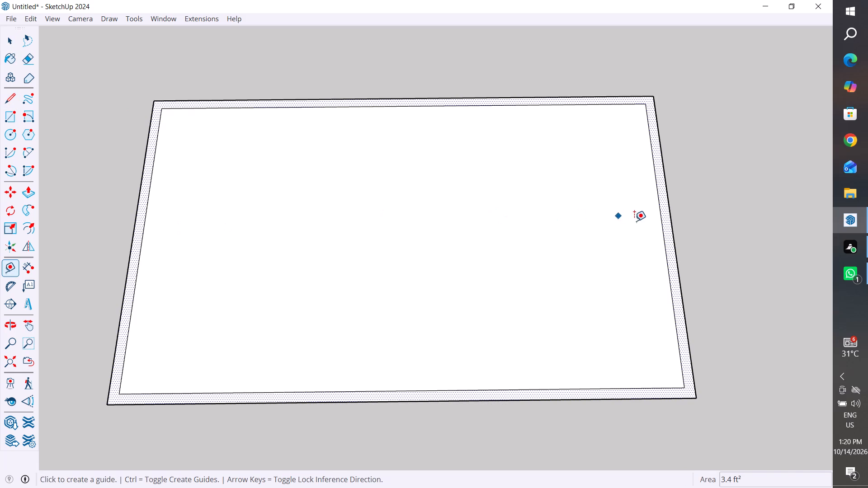
left_click(664, 234)
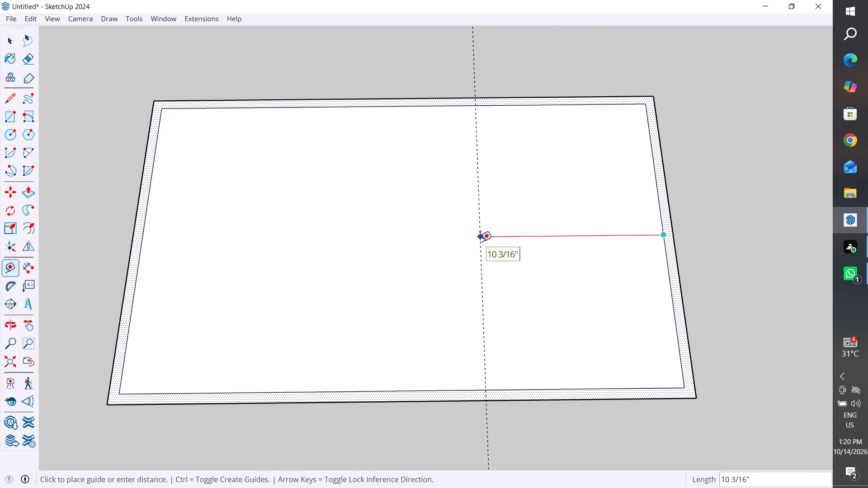
type("2'")
key("Return")
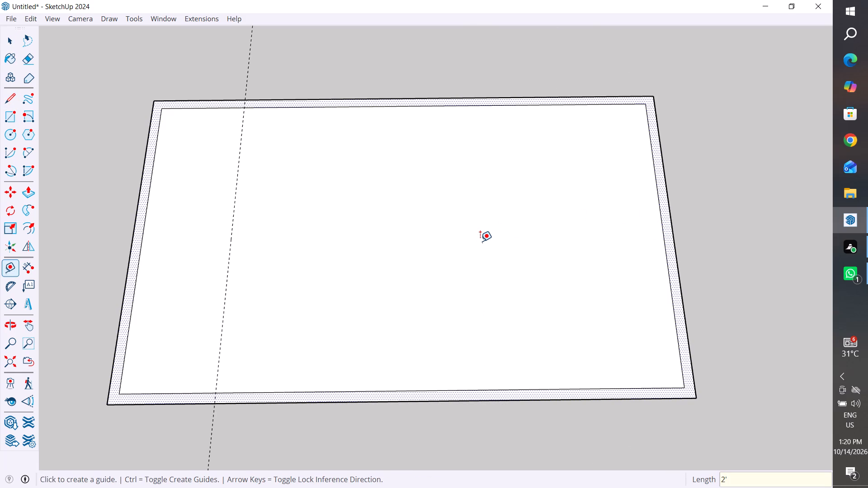
scroll(480, 241, "down", 6)
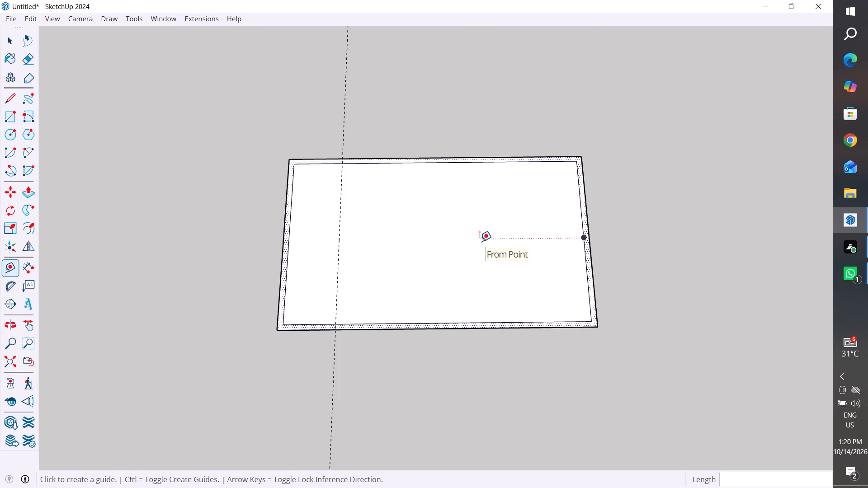
middle_click_drag(486, 226, 477, 78)
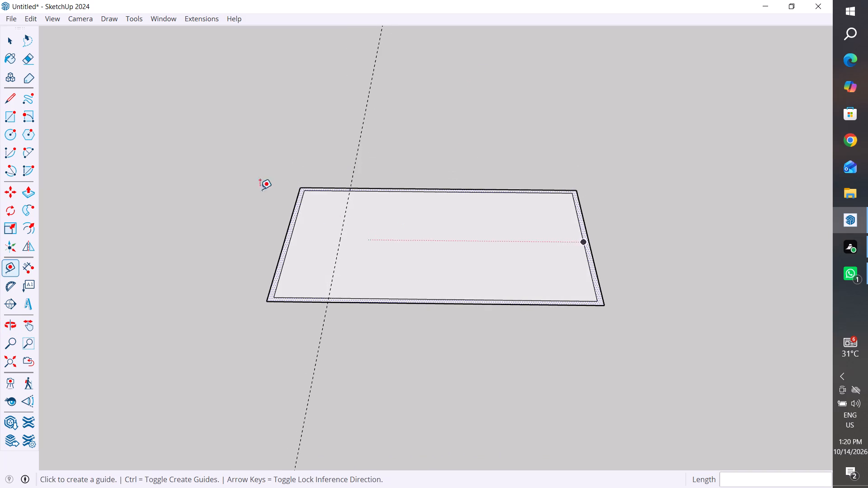
left_click(17, 44)
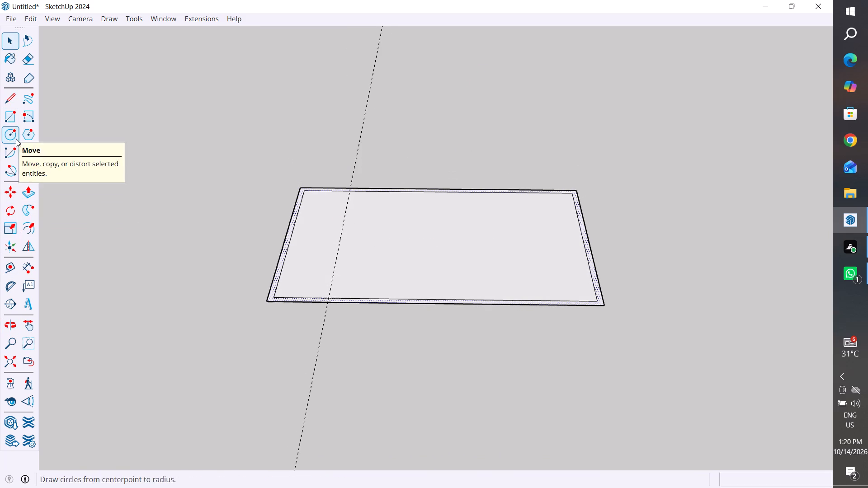
Measure the outer rectangle's near long edge with a temporary linear dimension between its two corners.
left_click(7, 272)
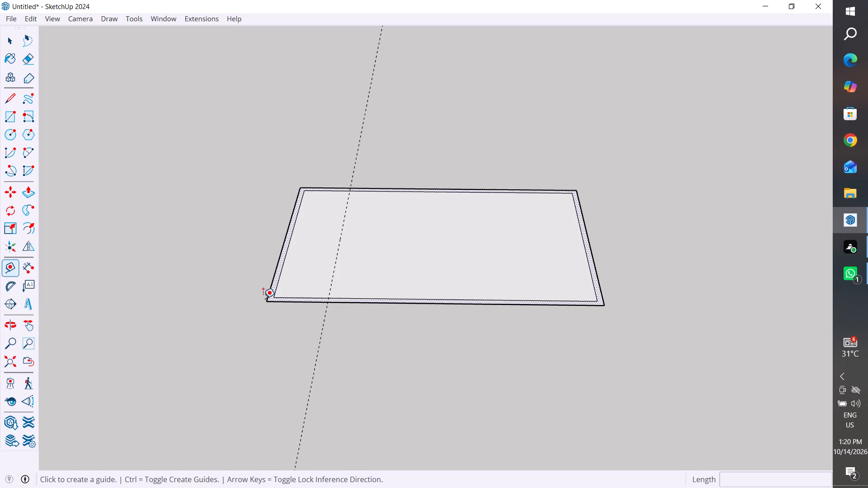
left_click(32, 266)
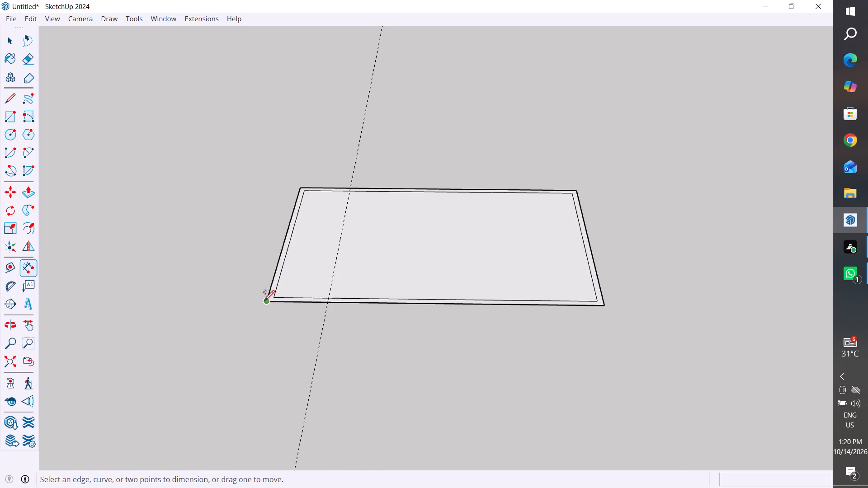
left_click(264, 300)
left_click(607, 306)
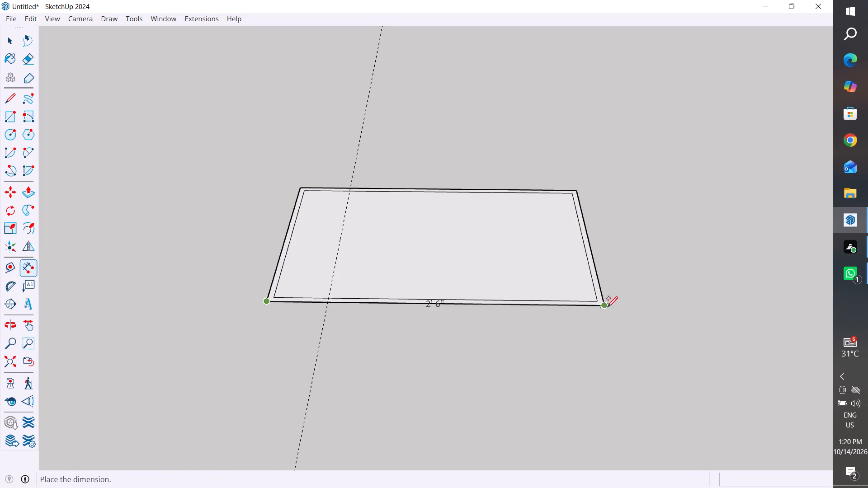
scroll(602, 319, "up", 2)
middle_click_drag(602, 319, 605, 323)
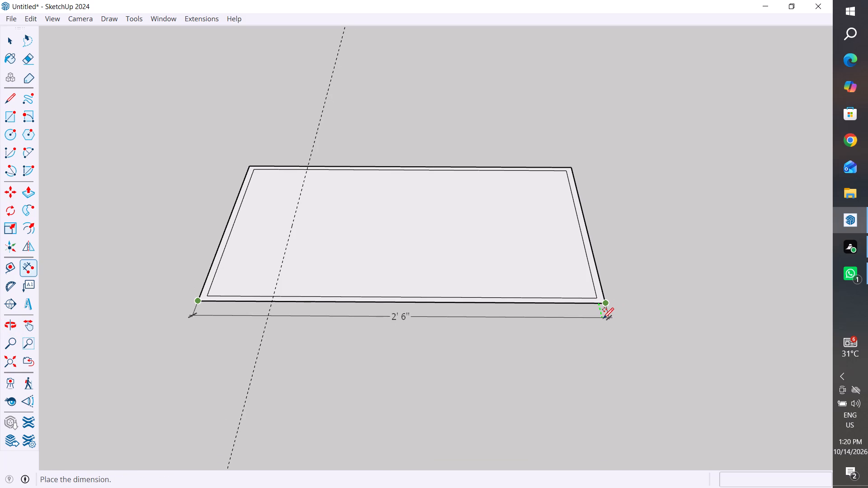
key("Escape")
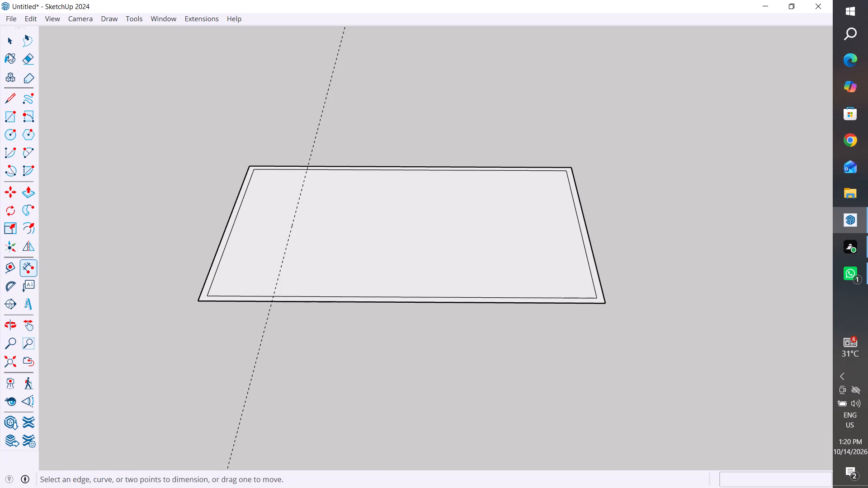
Delete the bordered rectangle together with the guide line crossing it.
left_click(14, 46)
scroll(601, 295, "down", 4)
left_click_drag(660, 187, 269, 335)
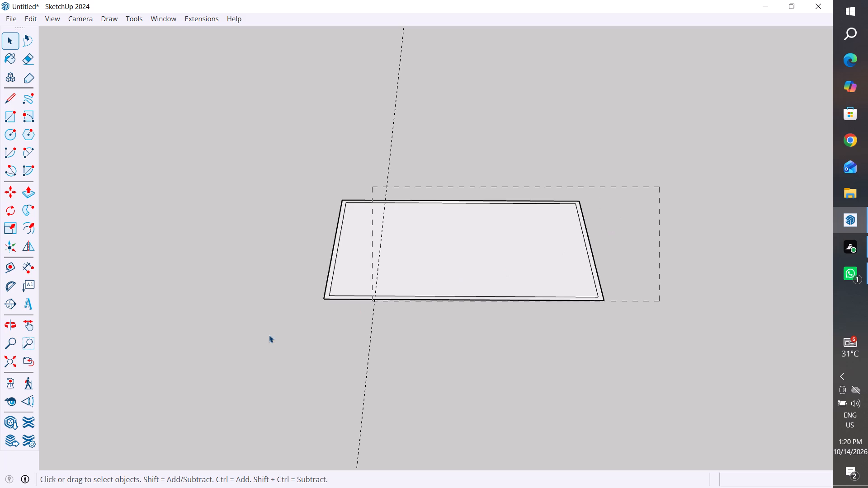
left_click_drag(269, 335, 208, 342)
key("Delete")
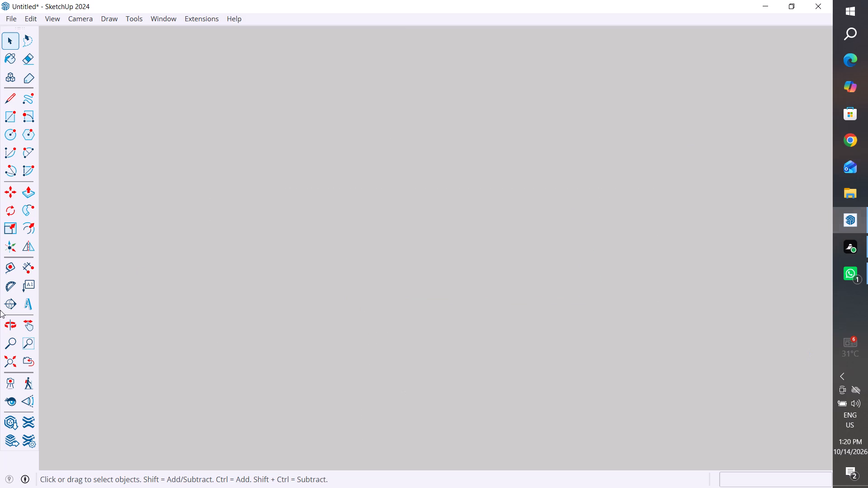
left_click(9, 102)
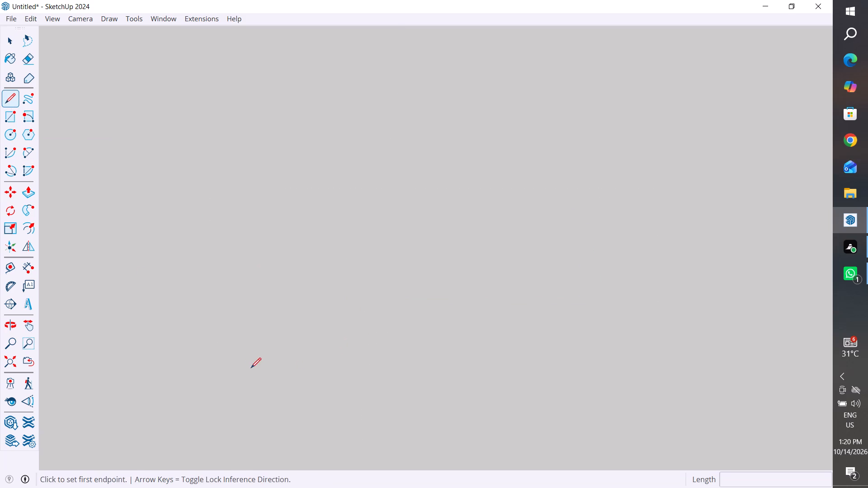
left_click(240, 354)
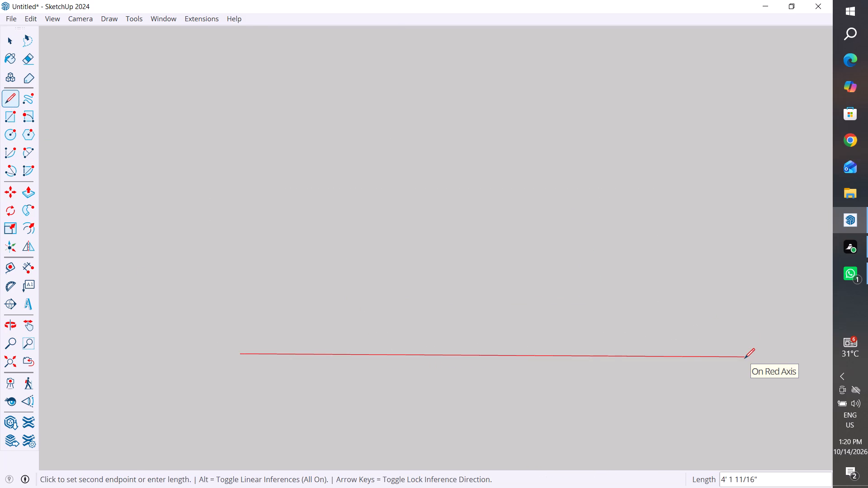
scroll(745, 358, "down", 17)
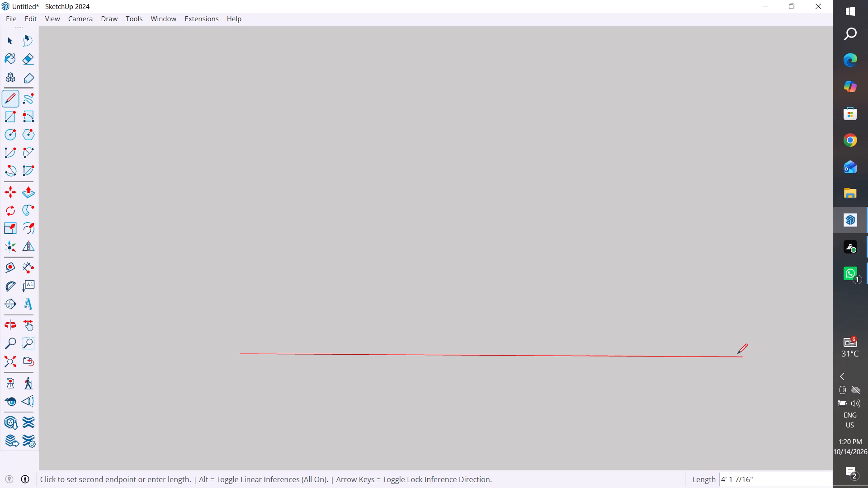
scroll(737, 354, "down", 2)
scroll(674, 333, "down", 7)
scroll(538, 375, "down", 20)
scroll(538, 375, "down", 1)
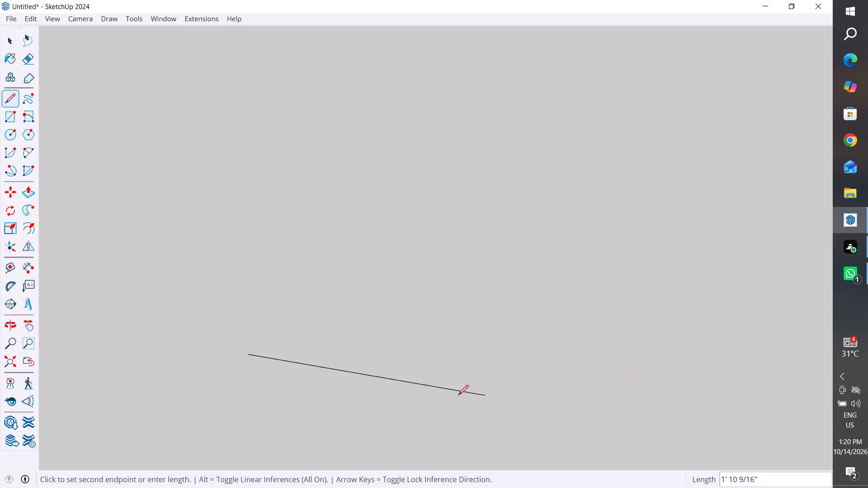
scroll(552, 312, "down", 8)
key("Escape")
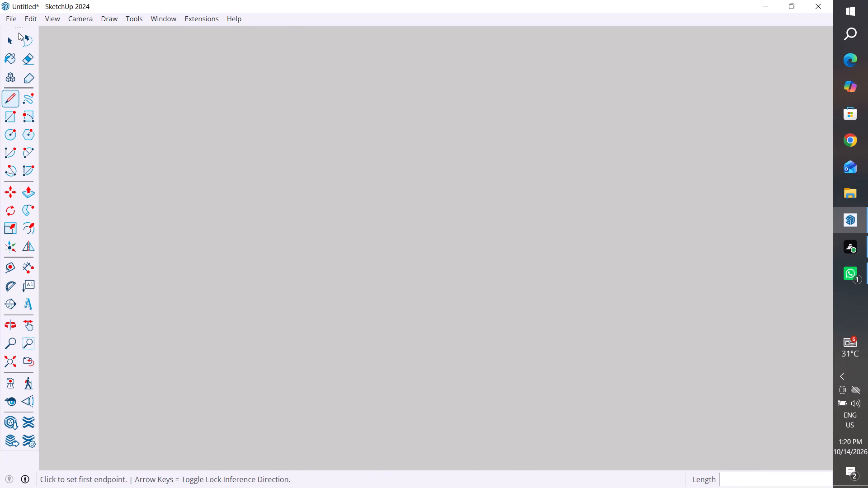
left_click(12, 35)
Draw a 4' line parallel to the red axis, starting just beyond the axis near the origin.
scroll(525, 293, "down", 17)
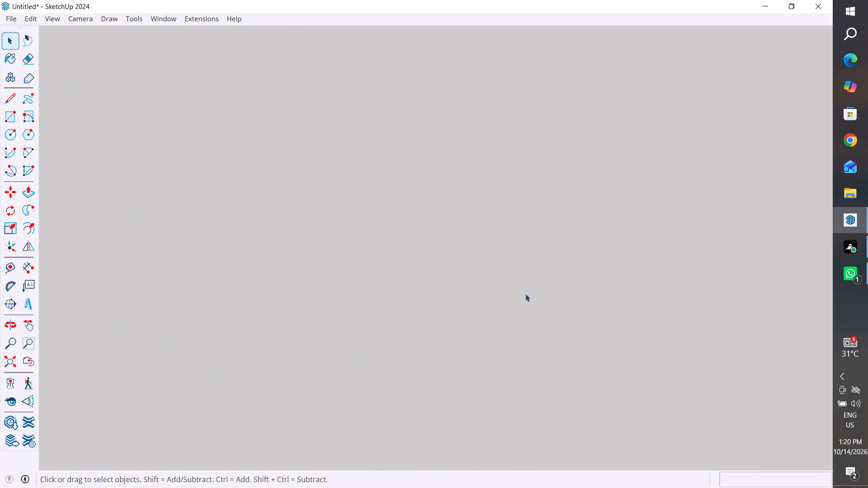
scroll(525, 294, "down", 2)
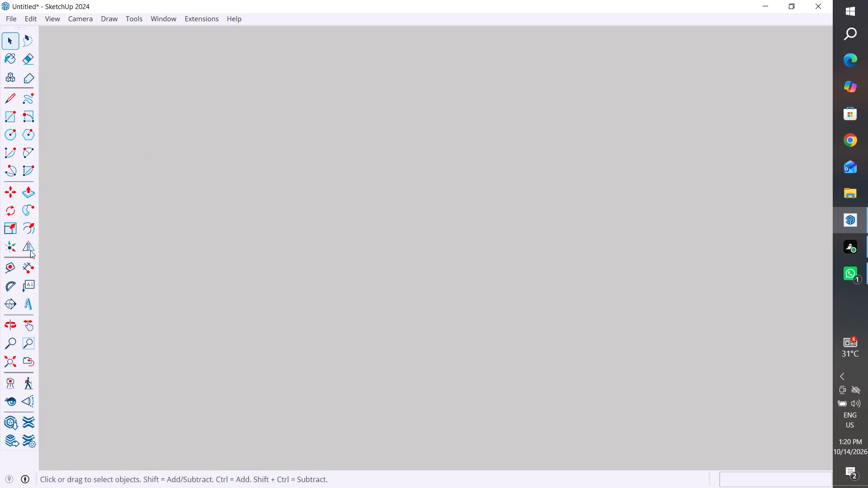
left_click(5, 360)
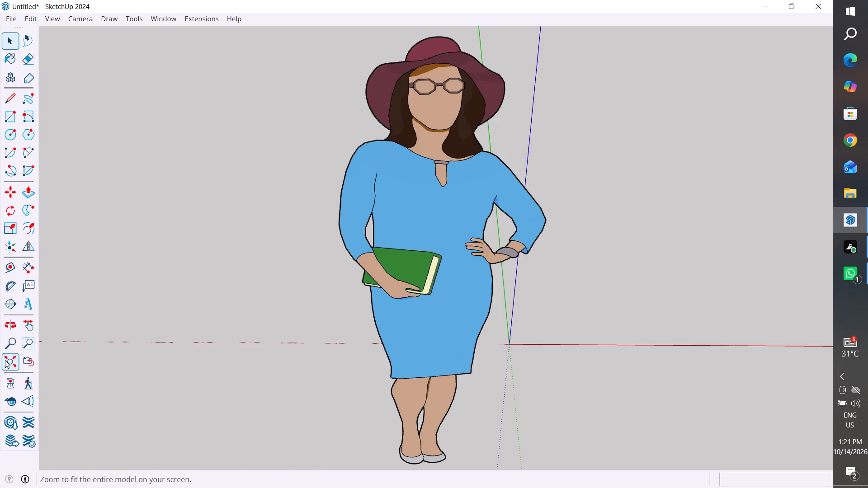
scroll(236, 323, "down", 19)
middle_click_drag(509, 298, 521, 197)
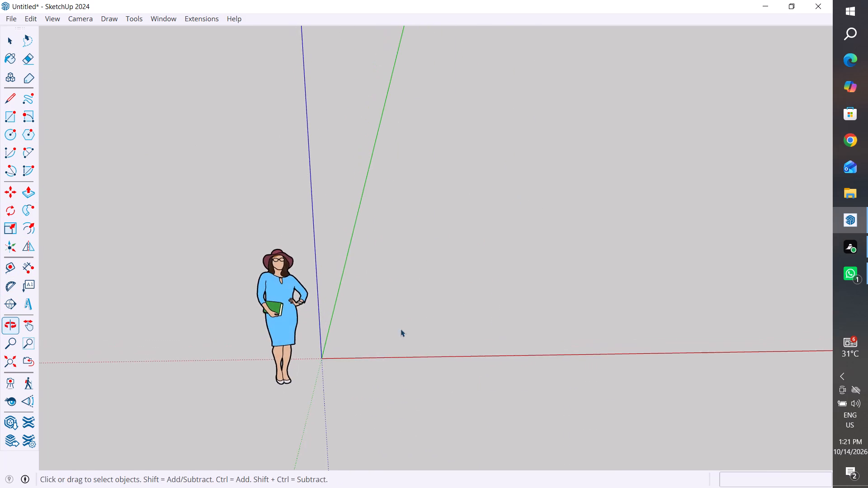
scroll(265, 366, "down", 13)
middle_click_drag(369, 400, 400, 335)
scroll(382, 393, "up", 6)
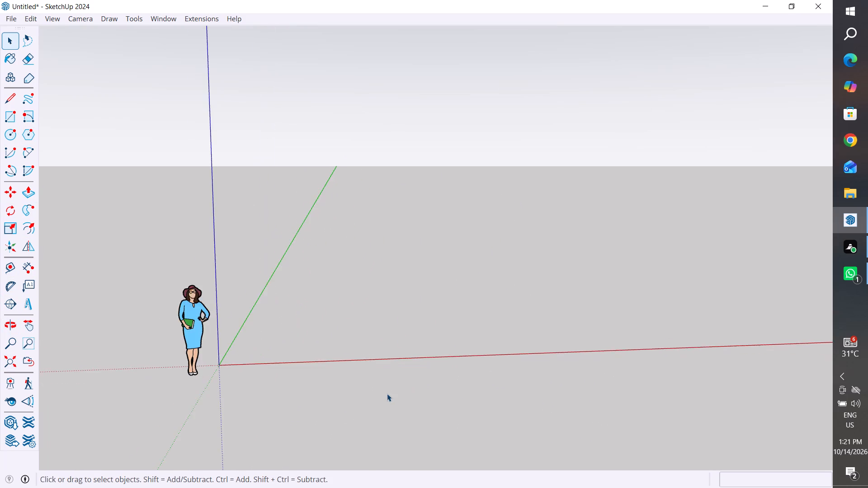
scroll(387, 394, "up", 3)
middle_click_drag(393, 395, 376, 413)
scroll(144, 357, "up", 9)
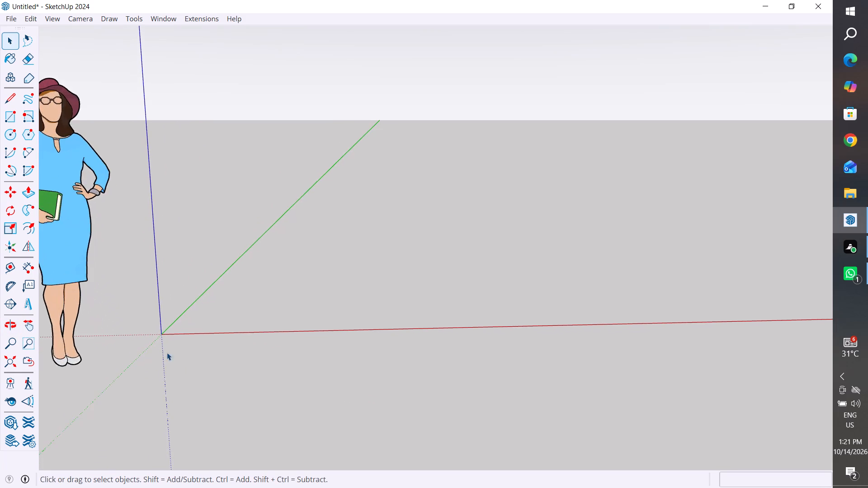
scroll(147, 369, "up", 4)
scroll(200, 254, "up", 5)
scroll(229, 388, "down", 3)
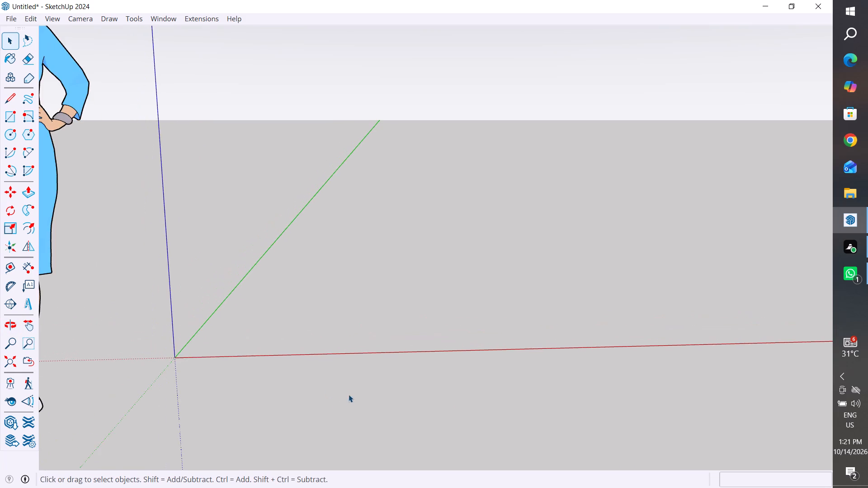
middle_click_drag(348, 397, 330, 416)
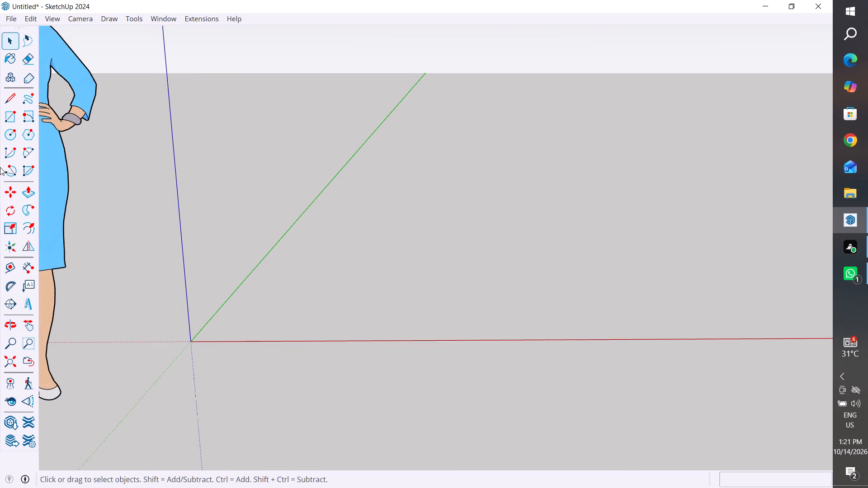
left_click(8, 103)
left_click(266, 328)
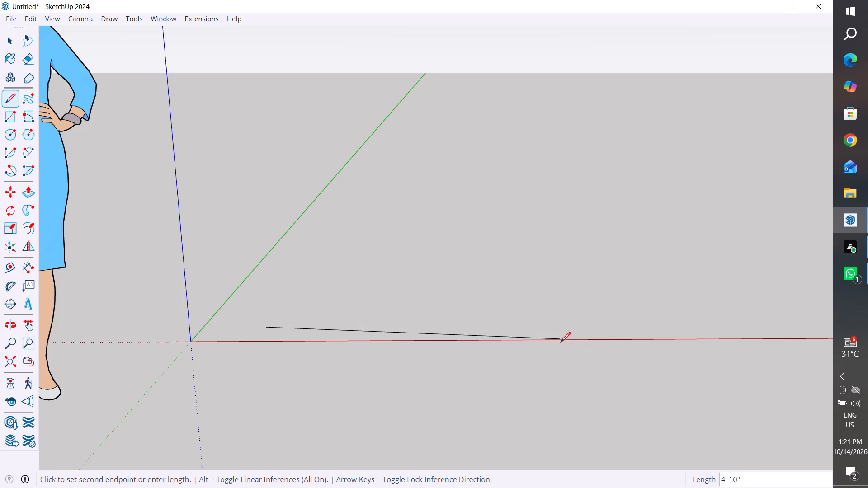
key("3")
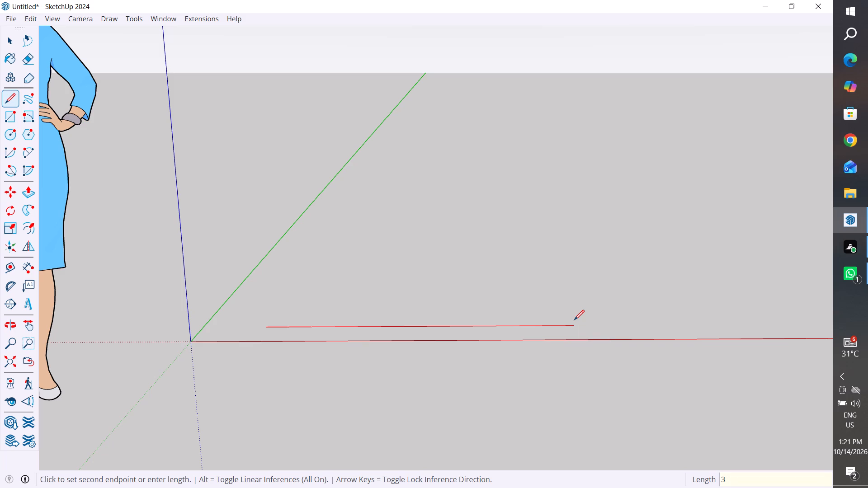
key("BackSpace")
type("4'")
key("Return")
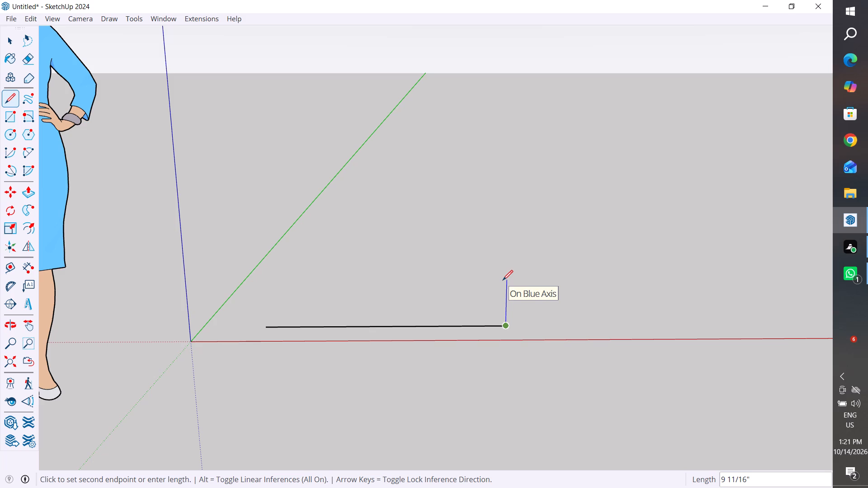
Complete an upright rectangle on the 4' line with a 2'6" vertical side, a 4' top edge and a closing vertical edge.
type("2'")
type("6\"")
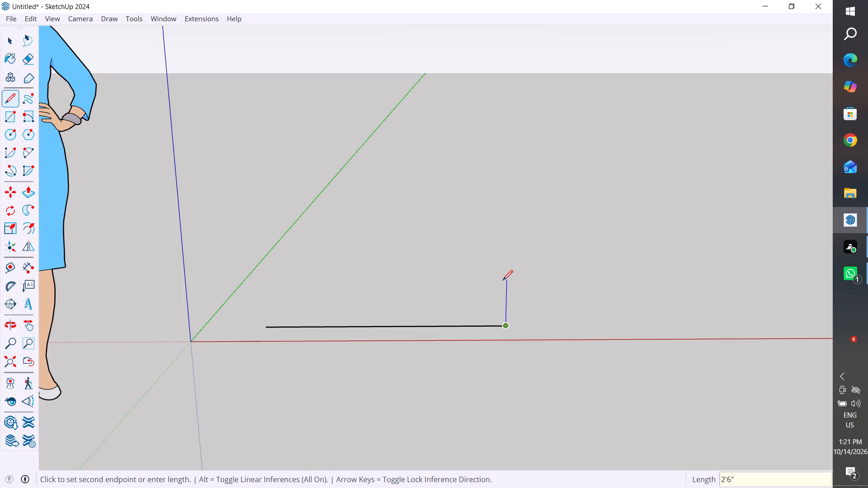
key("Return")
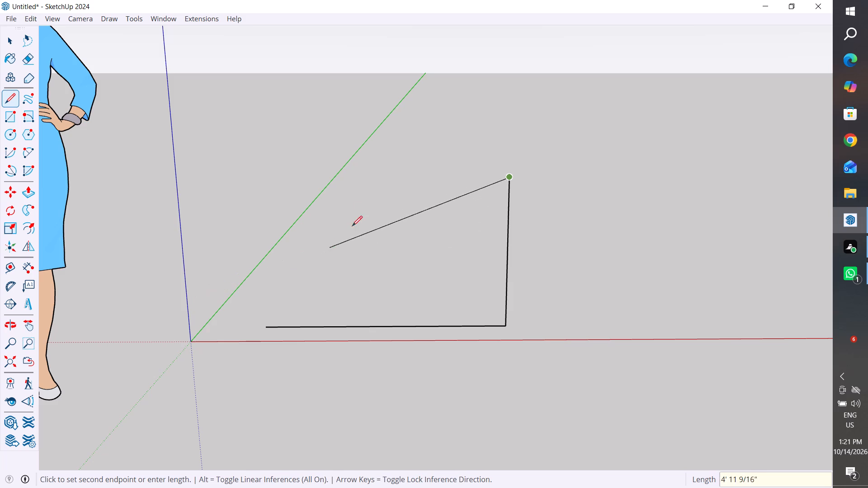
middle_click_drag(448, 233, 461, 326)
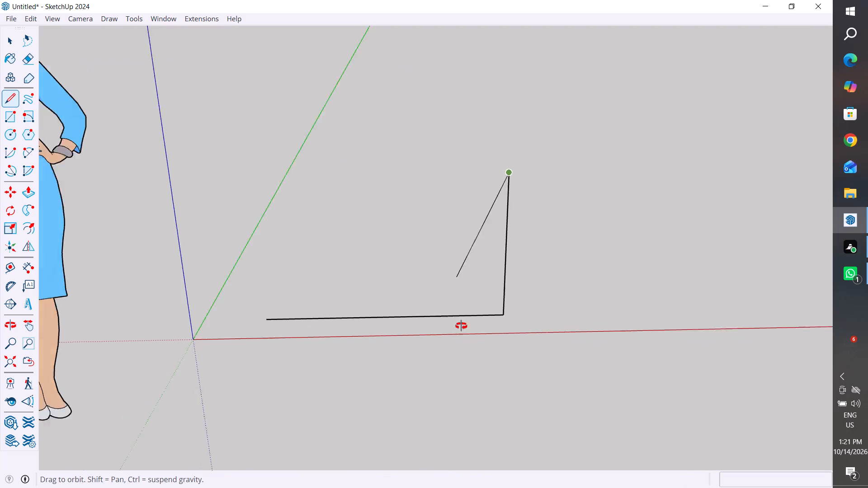
middle_click_drag(461, 326, 444, 313)
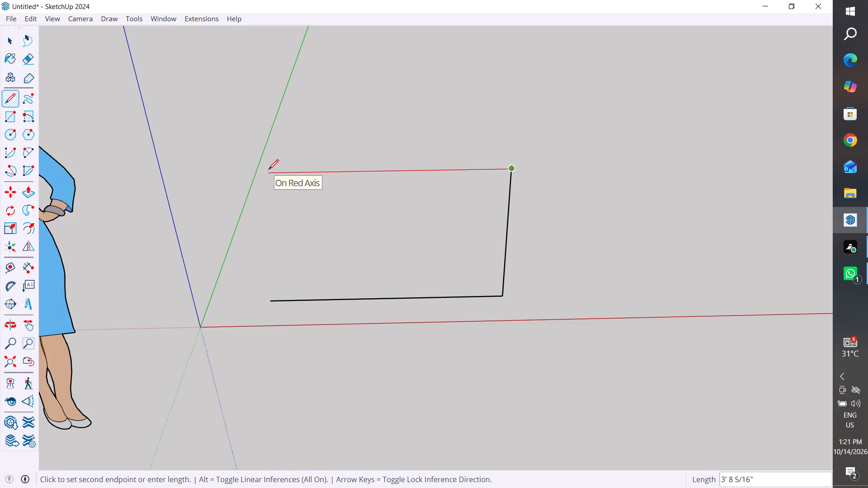
type("4'")
key("Return")
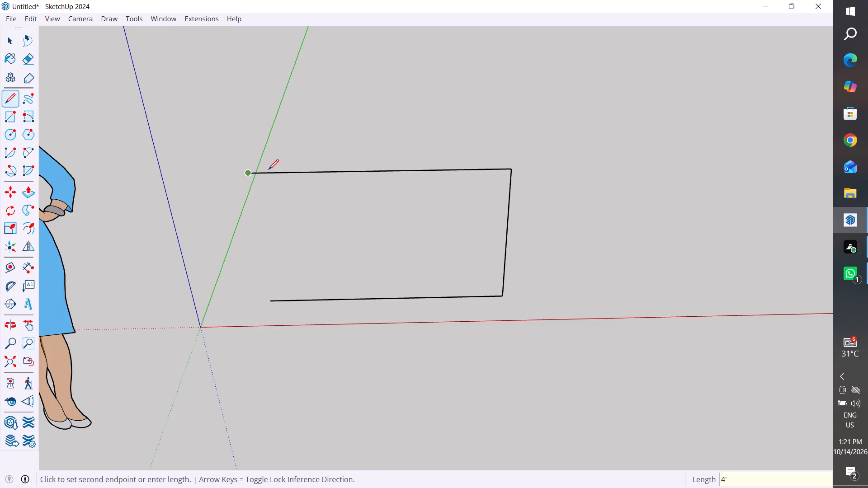
middle_click_drag(264, 267, 283, 198)
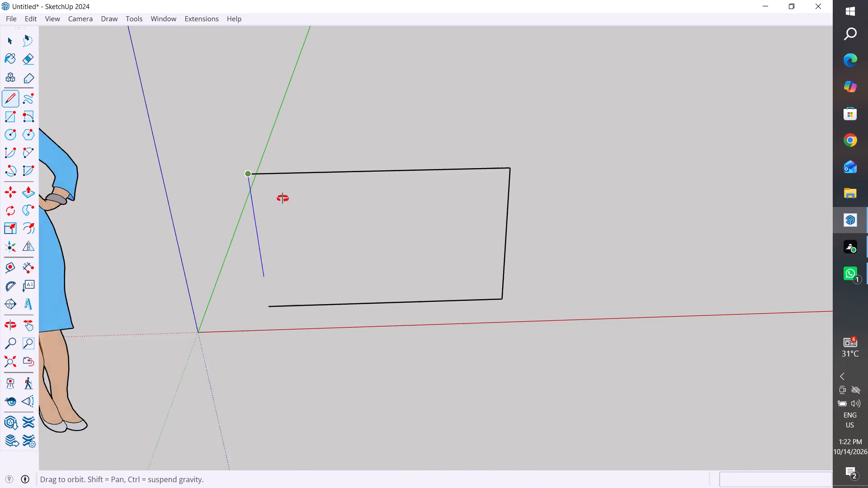
middle_click_drag(283, 198, 312, 78)
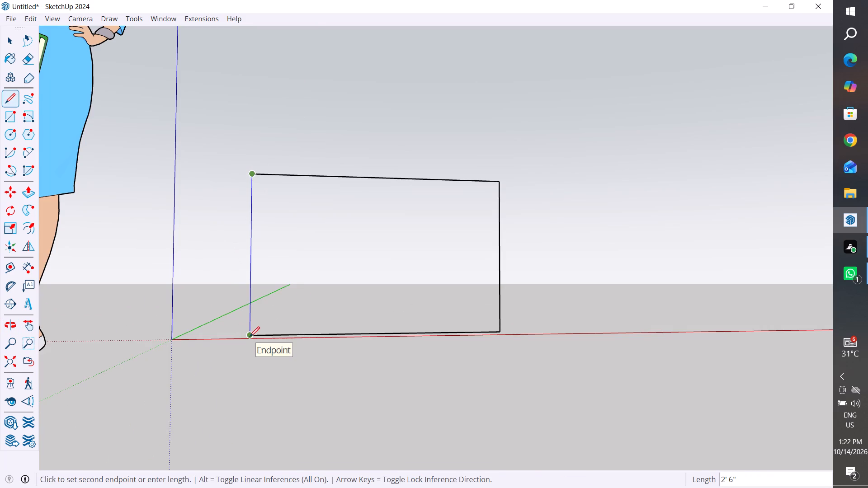
left_click(250, 337)
left_click(11, 41)
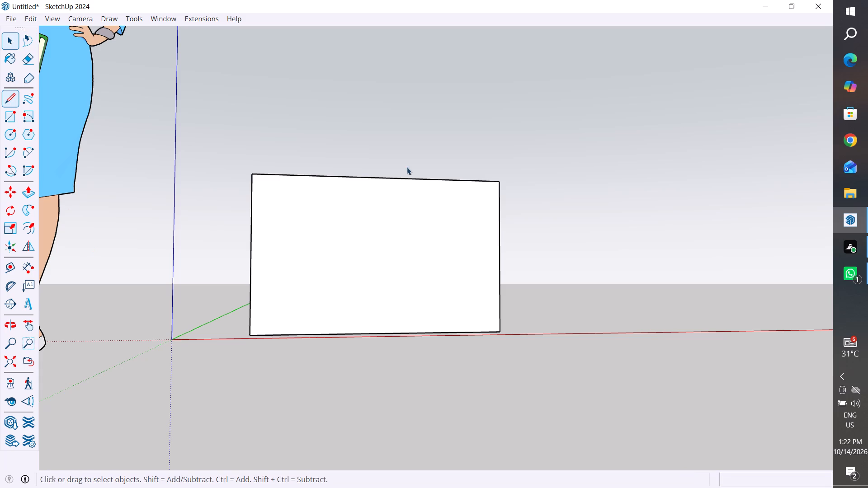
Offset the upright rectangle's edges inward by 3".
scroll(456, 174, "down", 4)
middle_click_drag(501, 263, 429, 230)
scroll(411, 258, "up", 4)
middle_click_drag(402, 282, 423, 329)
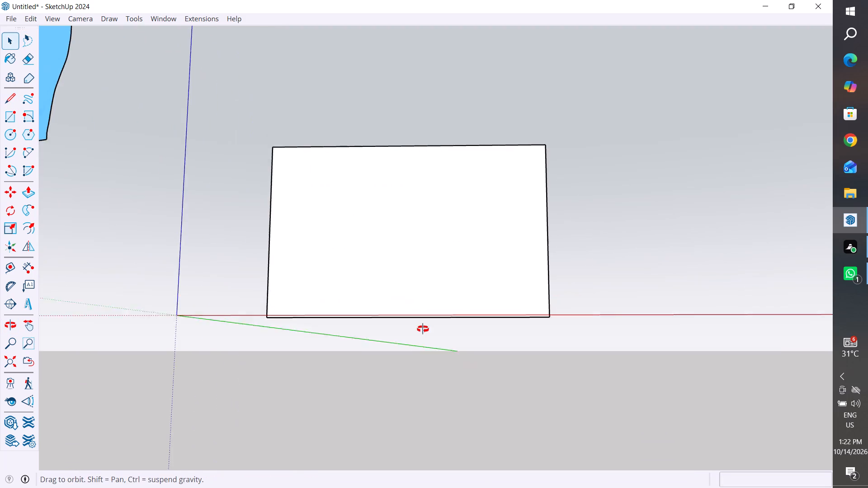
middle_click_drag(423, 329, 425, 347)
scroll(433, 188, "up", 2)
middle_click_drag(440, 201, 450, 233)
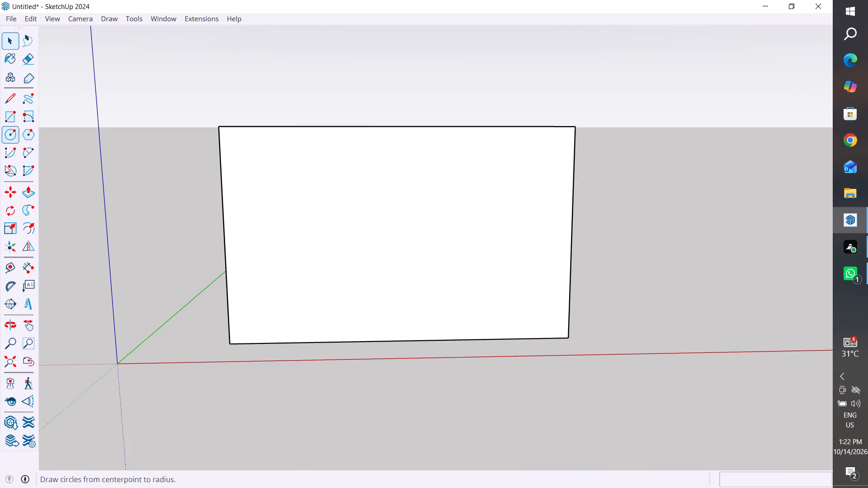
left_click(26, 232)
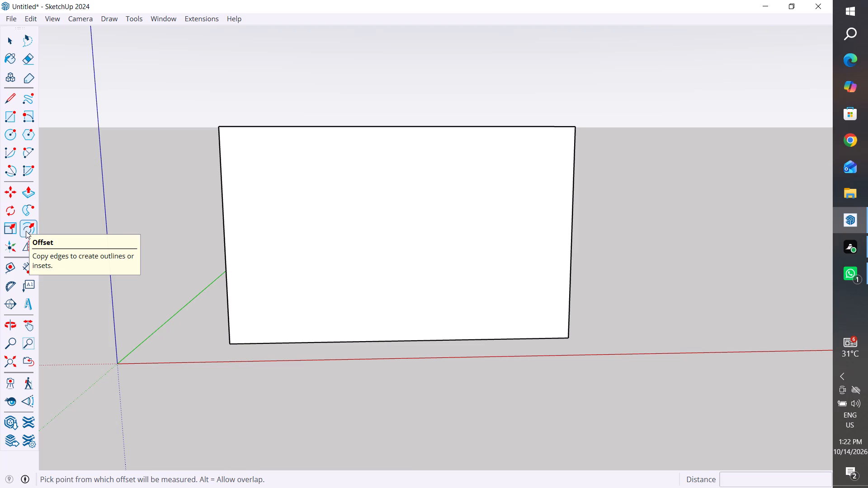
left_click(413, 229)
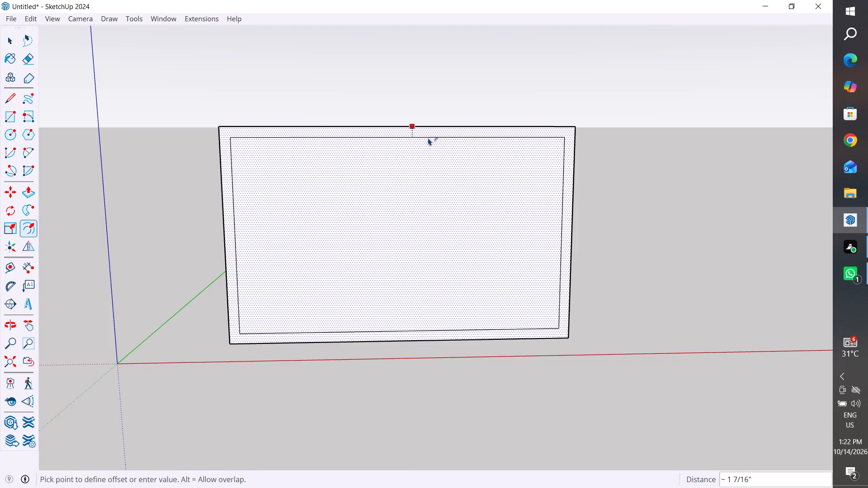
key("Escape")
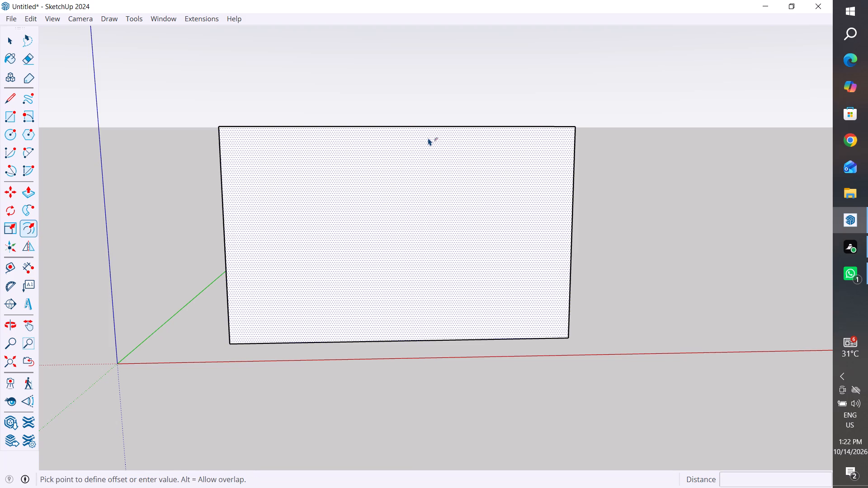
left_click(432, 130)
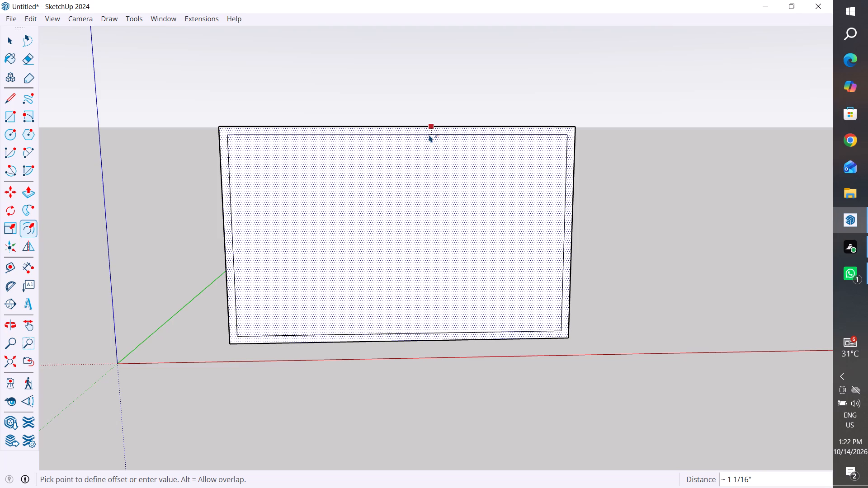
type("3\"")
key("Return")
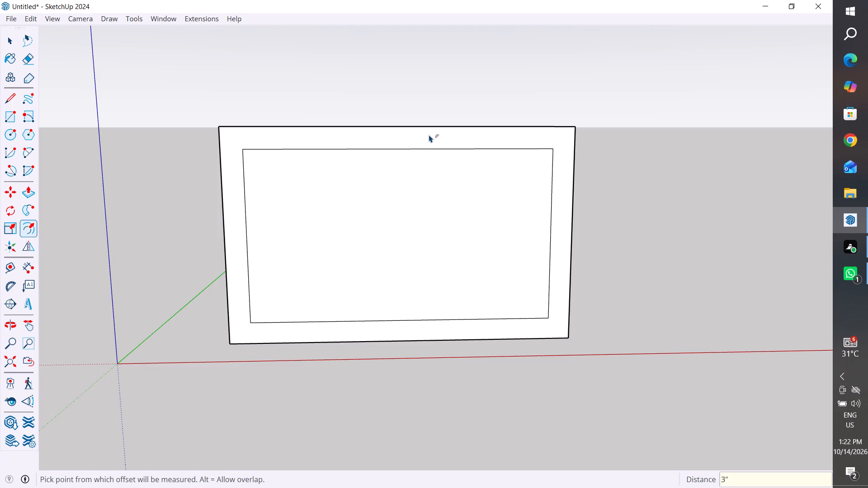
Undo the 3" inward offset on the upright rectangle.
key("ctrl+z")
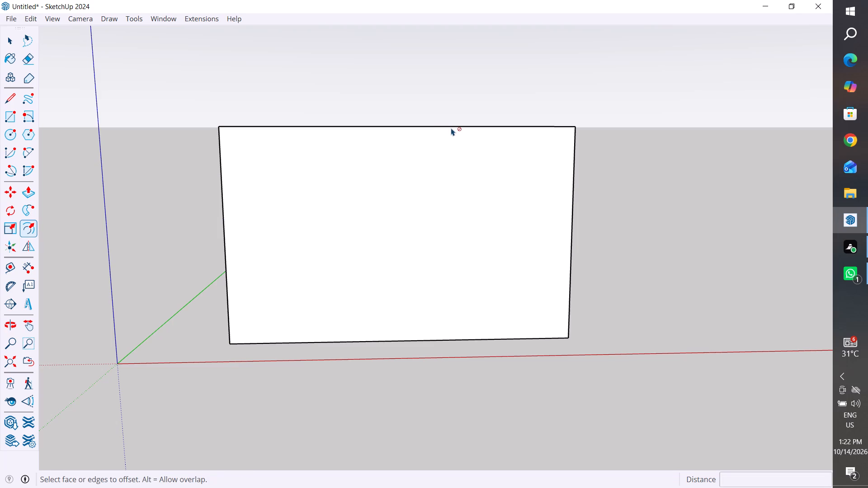
Offset the upright rectangle's edges inward by about 1 1/8".
left_click_drag(449, 132, 457, 136)
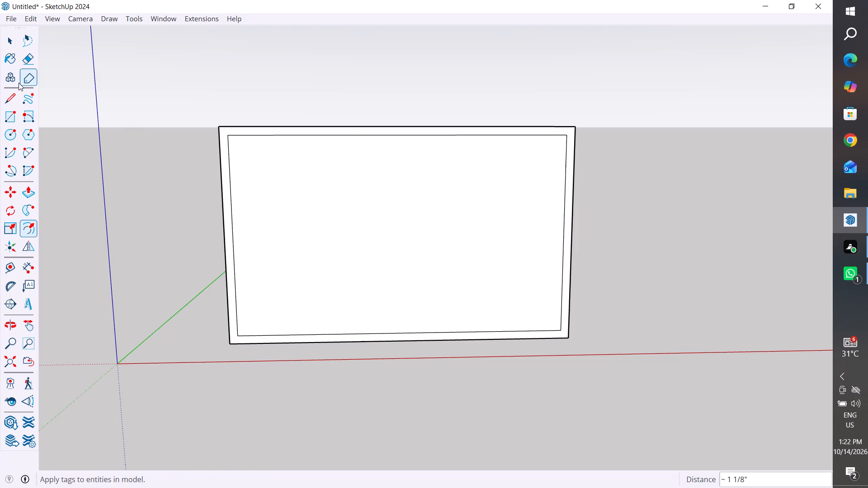
left_click(7, 46)
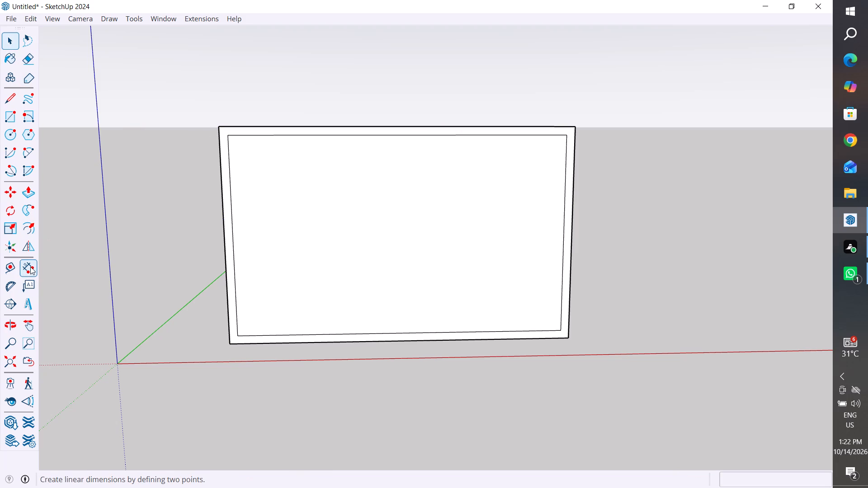
Try to measure the border's width with a linear dimension at the inner rectangle's lower-left corner.
left_click(31, 267)
scroll(244, 344, "up", 5)
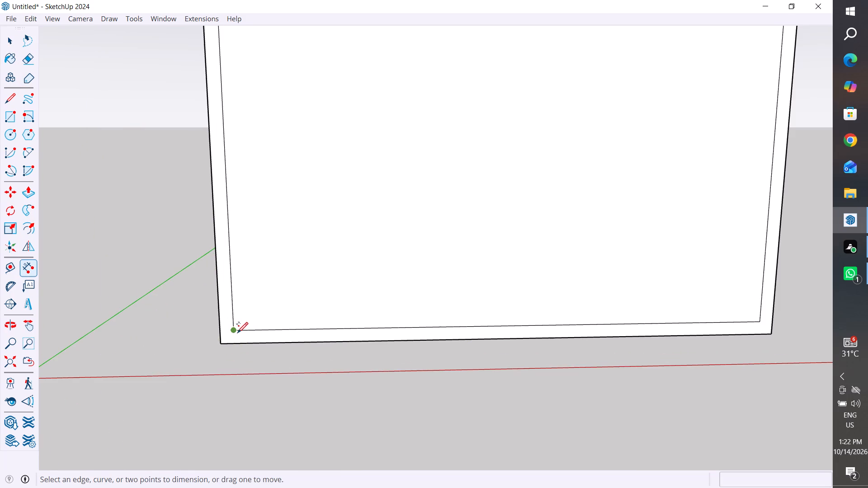
left_click(235, 330)
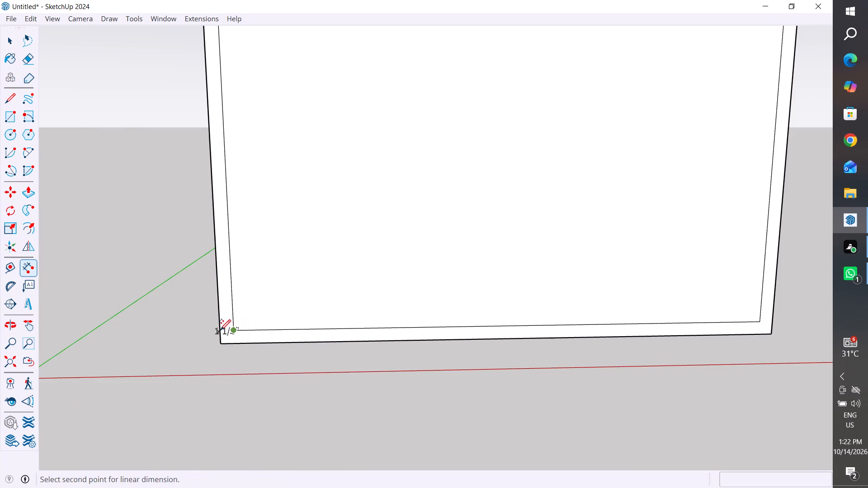
left_click(220, 329)
scroll(227, 357, "up", 1)
middle_click_drag(239, 355, 306, 168)
key("Escape")
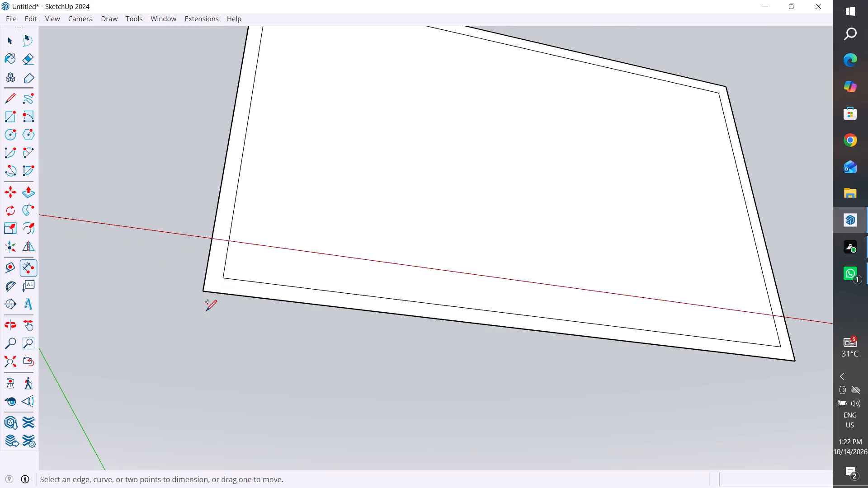
Measure the border's width with a linear dimension from the inner rectangle's lower-right corner to the outer edge, without placing it.
left_click(23, 267)
scroll(170, 347, "up", 1)
middle_click_drag(190, 335, 236, 329)
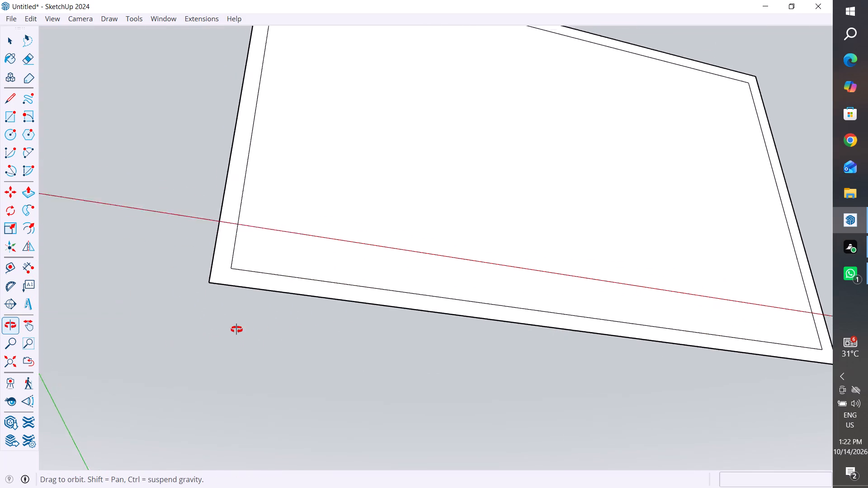
middle_click_drag(236, 329, 24, 326)
scroll(305, 337, "down", 12)
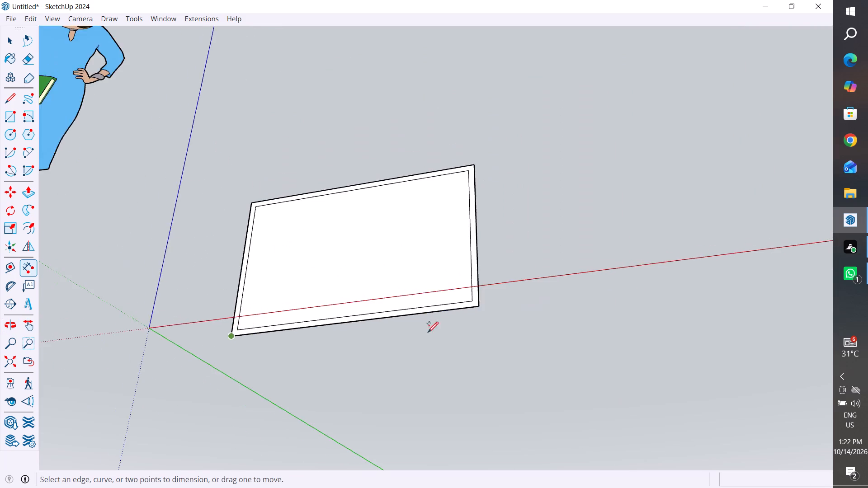
scroll(470, 330, "up", 16)
left_click(475, 286)
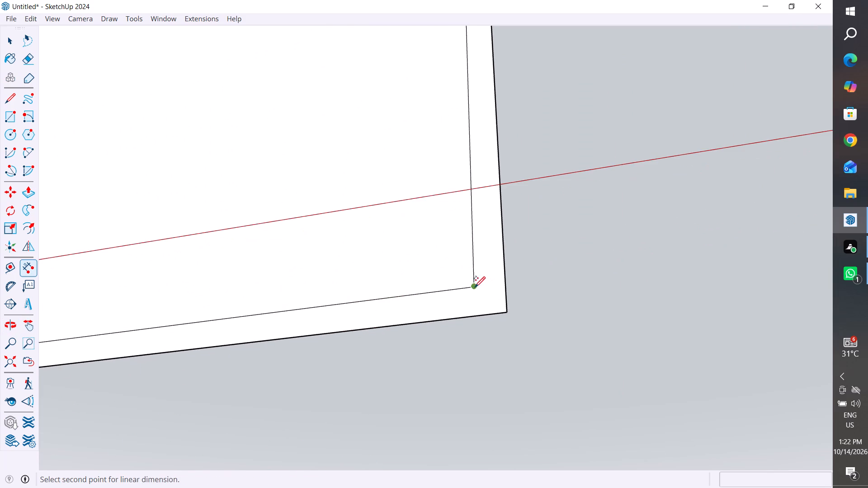
left_click(505, 283)
scroll(507, 277, "up", 17)
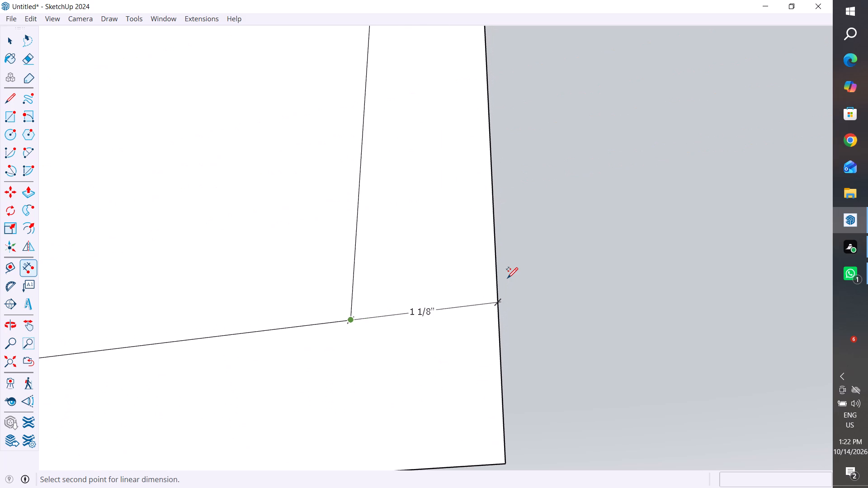
key("Escape")
scroll(596, 354, "down", 20)
scroll(596, 354, "down", 12)
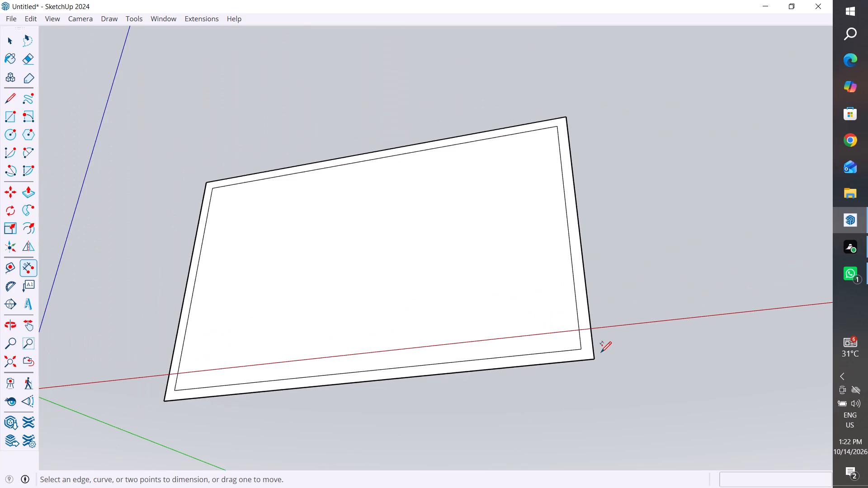
left_click(18, 42)
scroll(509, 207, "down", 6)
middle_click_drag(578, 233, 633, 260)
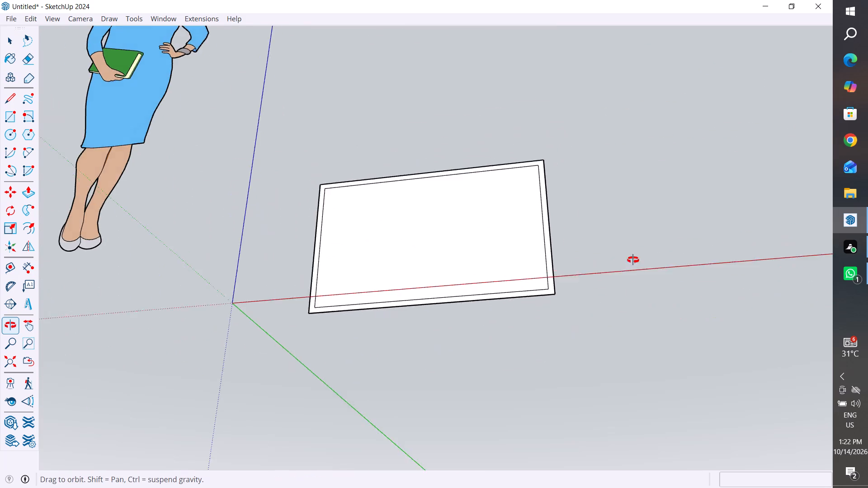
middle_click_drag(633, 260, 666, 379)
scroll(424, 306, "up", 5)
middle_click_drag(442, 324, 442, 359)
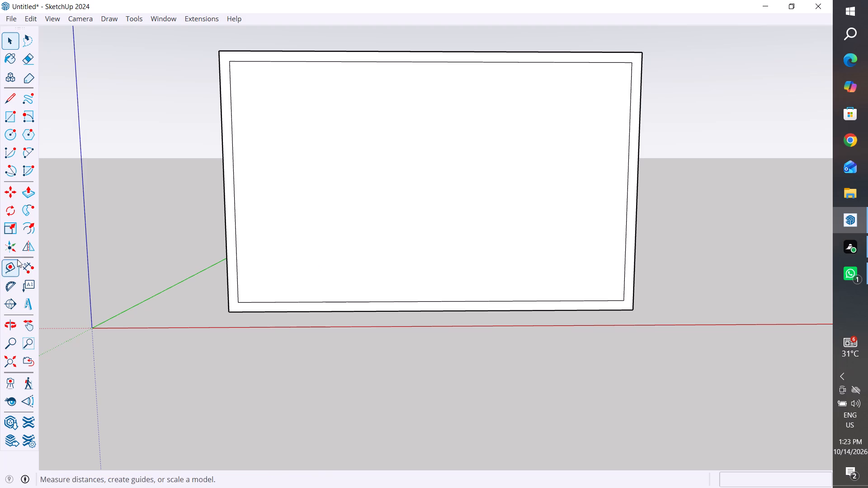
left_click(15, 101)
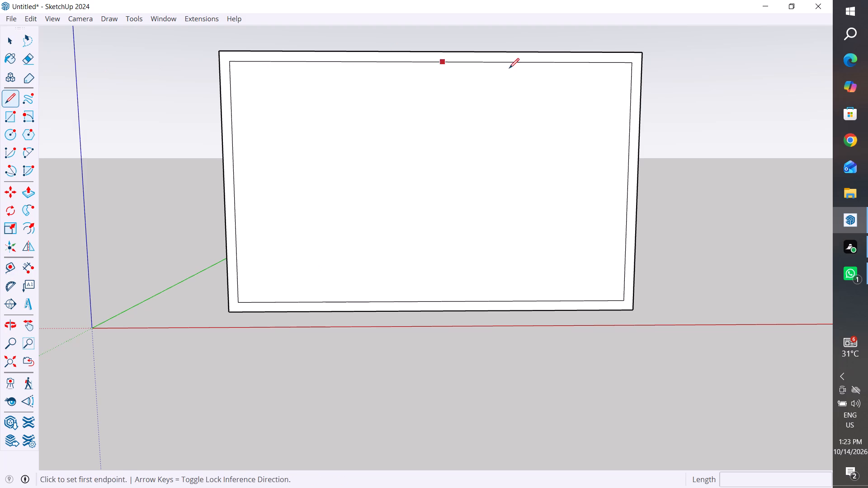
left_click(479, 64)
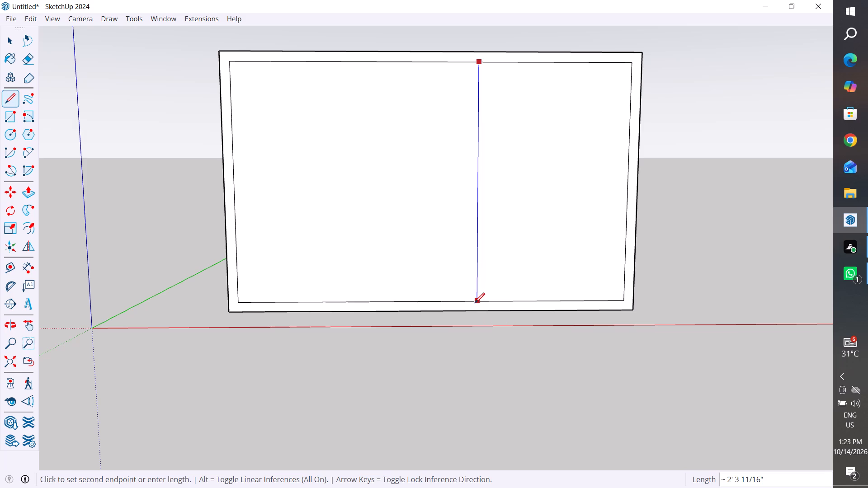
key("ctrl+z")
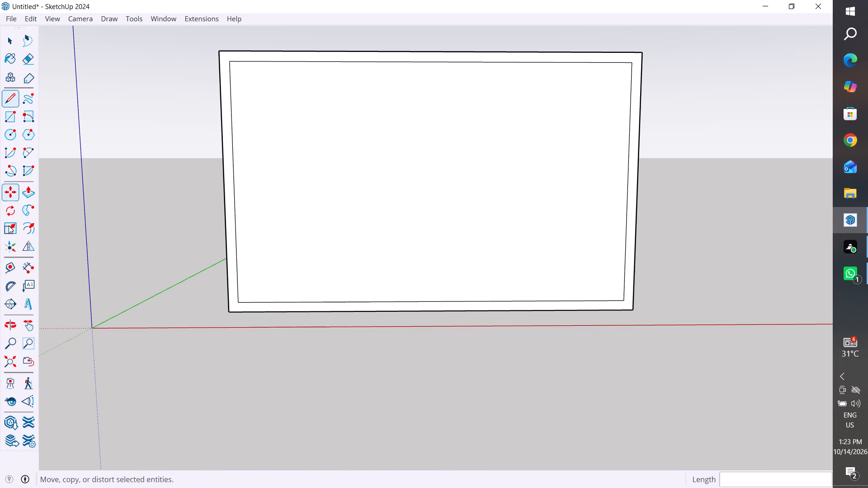
Measure with the Tape Measure from the inner rectangle's right edge toward its middle, without placing a guide.
left_click(5, 266)
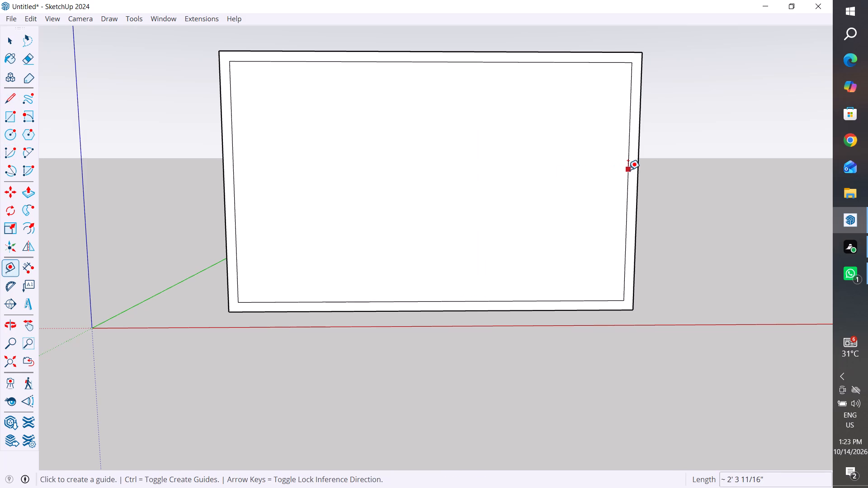
left_click(628, 170)
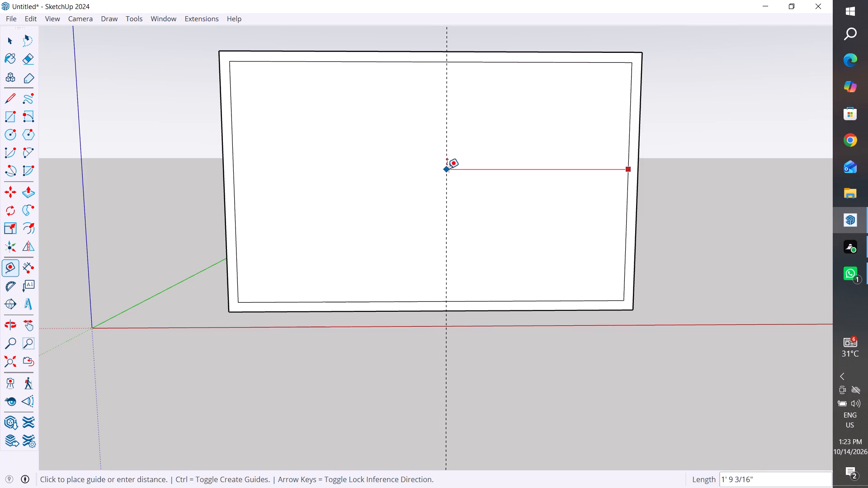
key("Escape")
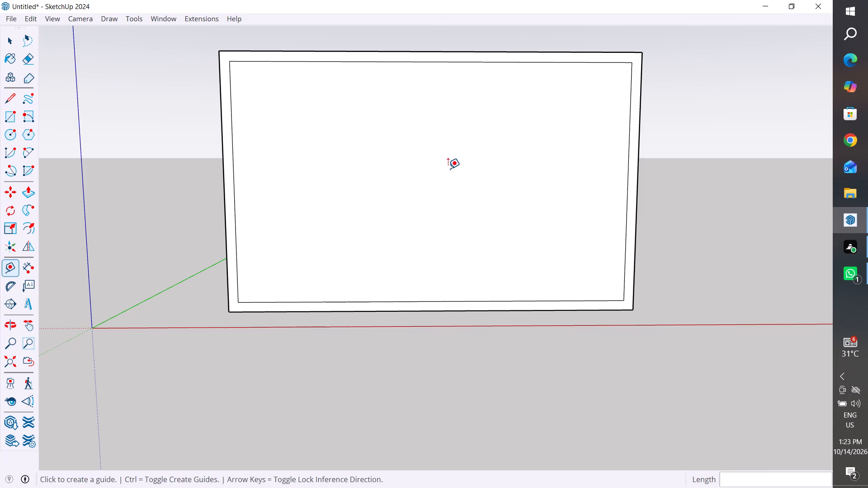
left_click(13, 44)
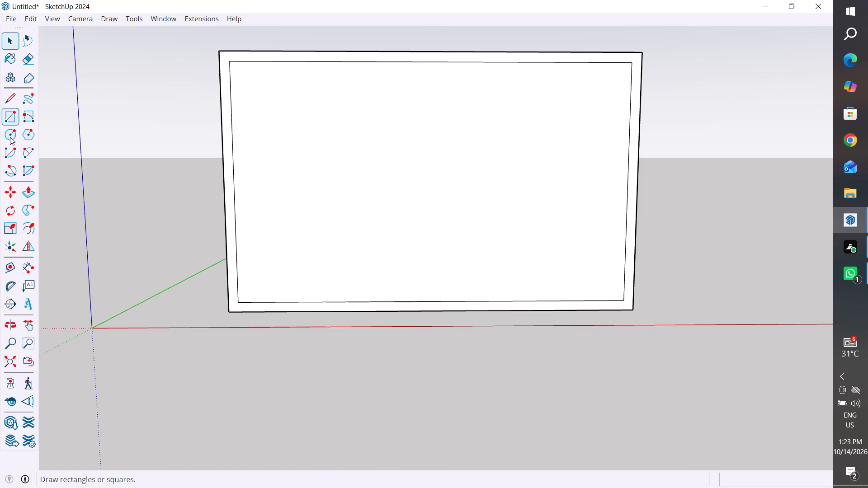
Place a vertical guide 1'9" in from the inner rectangle's right edge and a second guide 1 1/4" farther left.
left_click(14, 267)
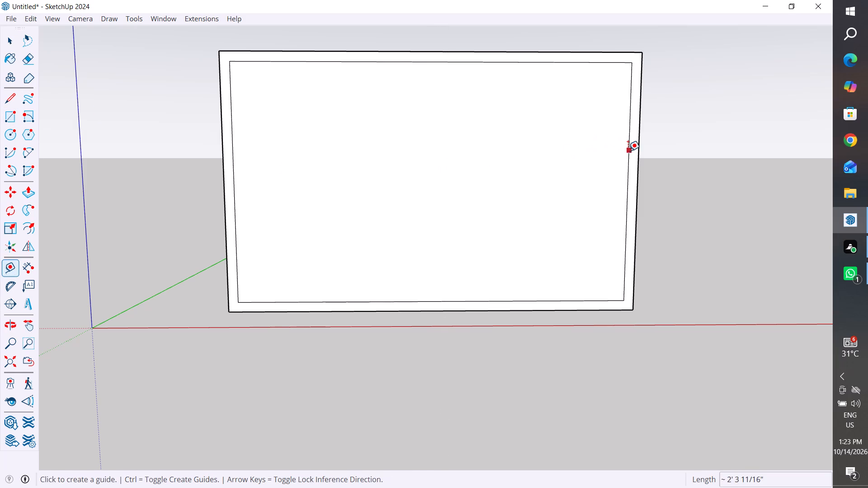
left_click(628, 151)
type("1'")
type("9\"")
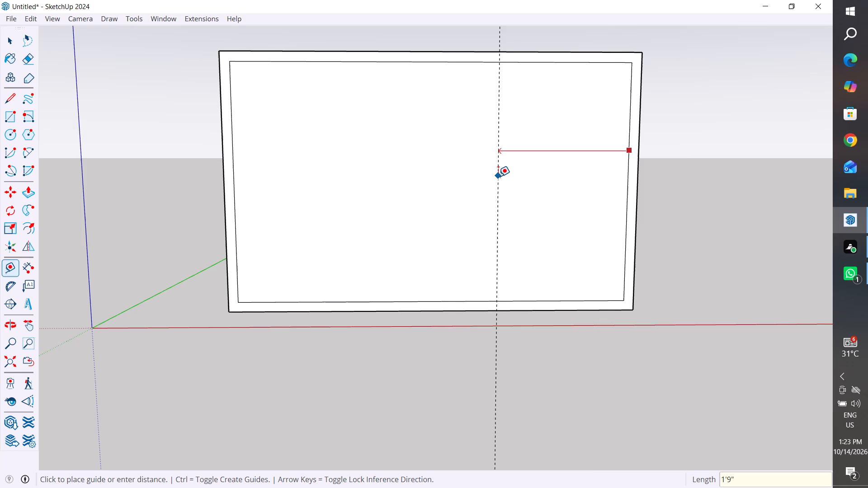
key("Return")
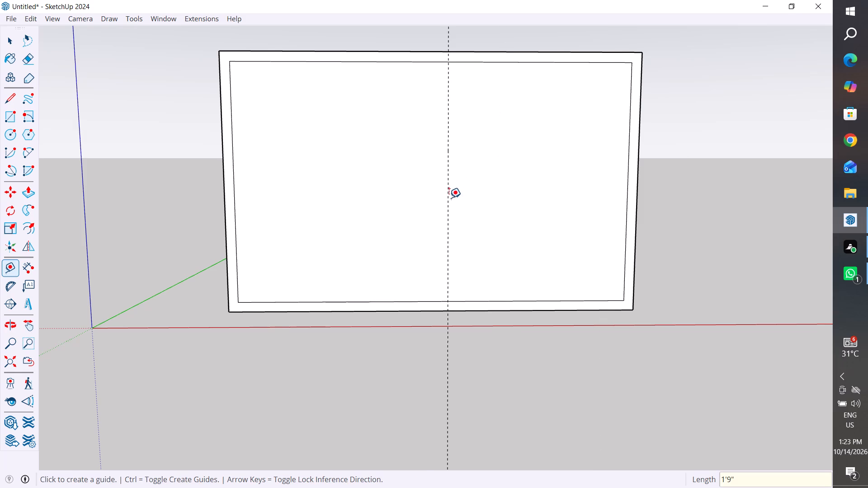
left_click(446, 198)
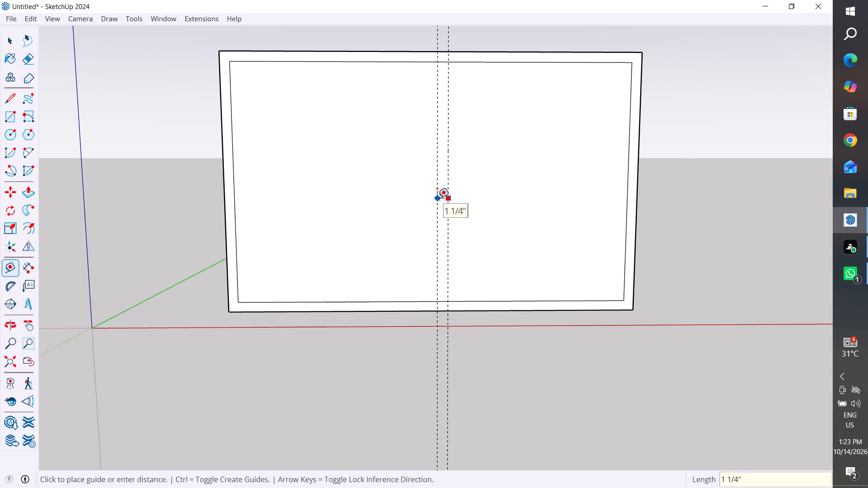
left_click(437, 198)
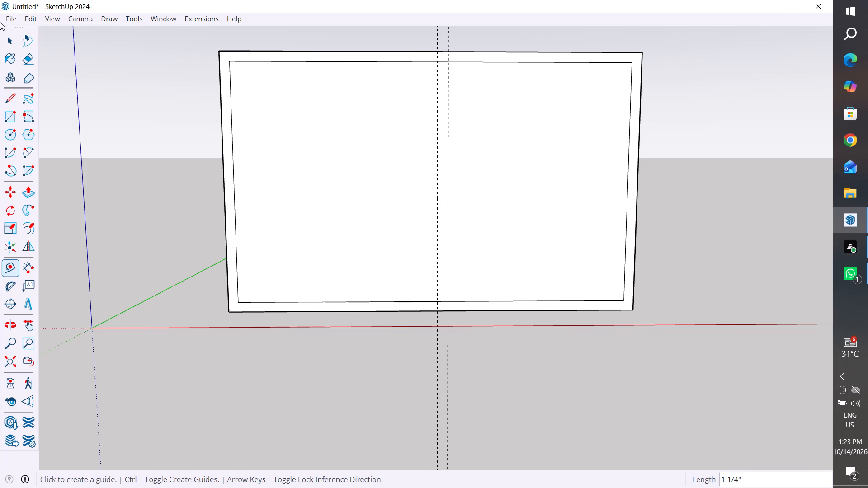
left_click(15, 34)
Draw two vertical lines along the guides, each spanning between the inner rectangle's bottom and top edges.
left_click(11, 103)
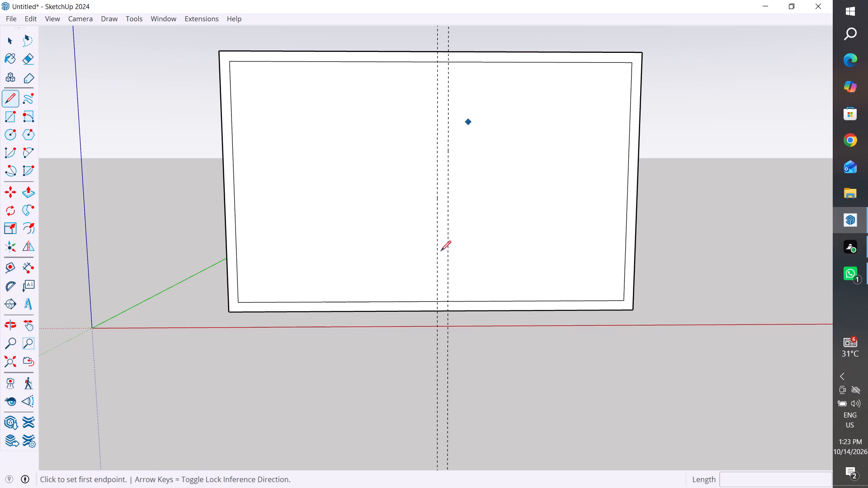
left_click(435, 302)
left_click(435, 63)
left_click(13, 103)
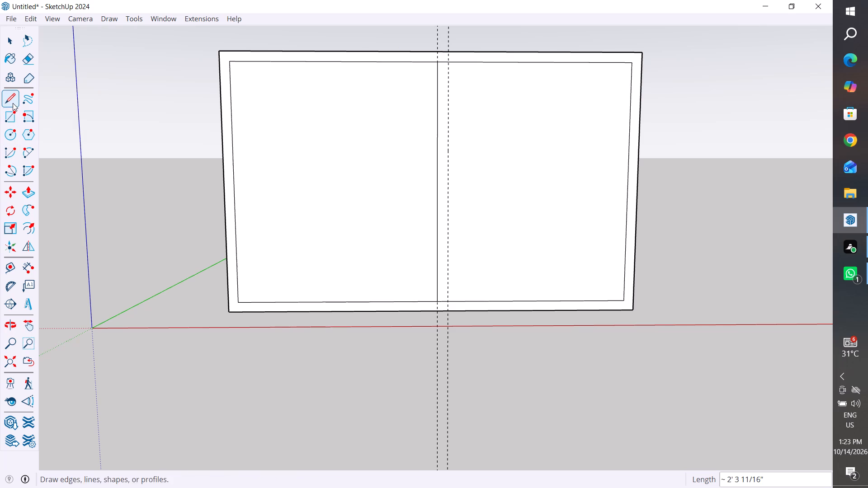
left_click(448, 303)
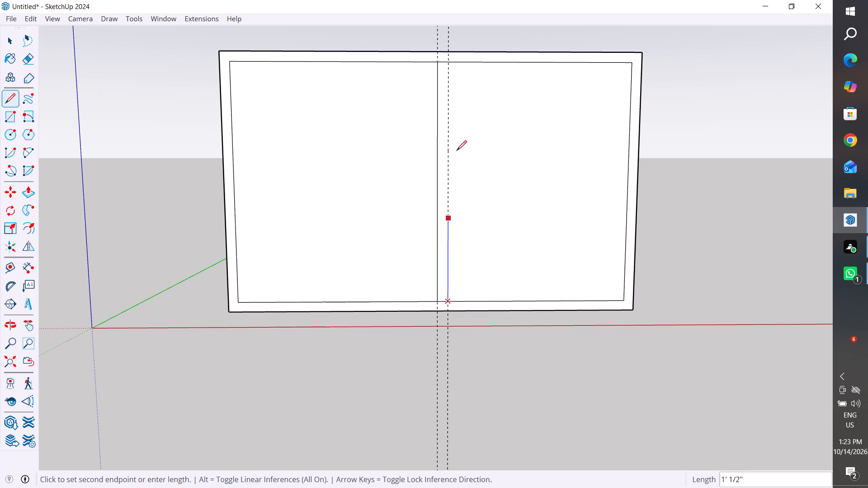
left_click(448, 59)
left_click(10, 40)
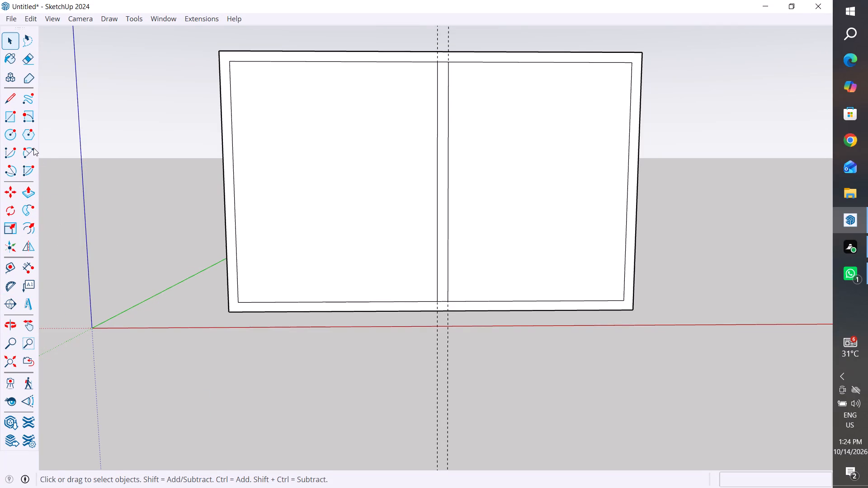
Erase the short segments of the inner rectangle's bottom and top edges between the two vertical lines.
left_click(31, 58)
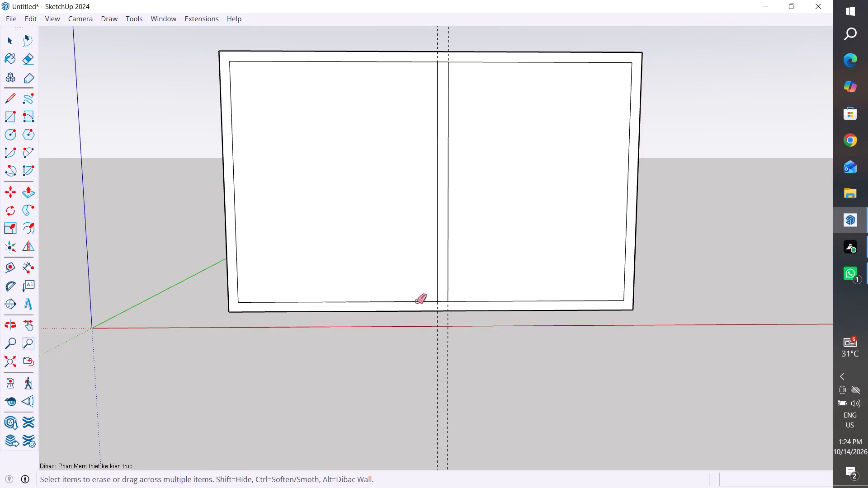
scroll(420, 299, "up", 4)
left_click(454, 302)
scroll(425, 375, "down", 5)
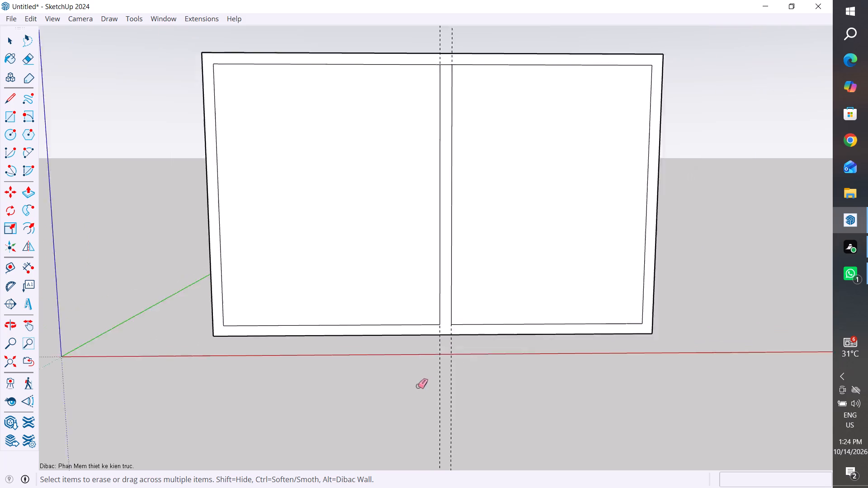
scroll(418, 386, "down", 2)
scroll(462, 172, "up", 4)
left_click(437, 135)
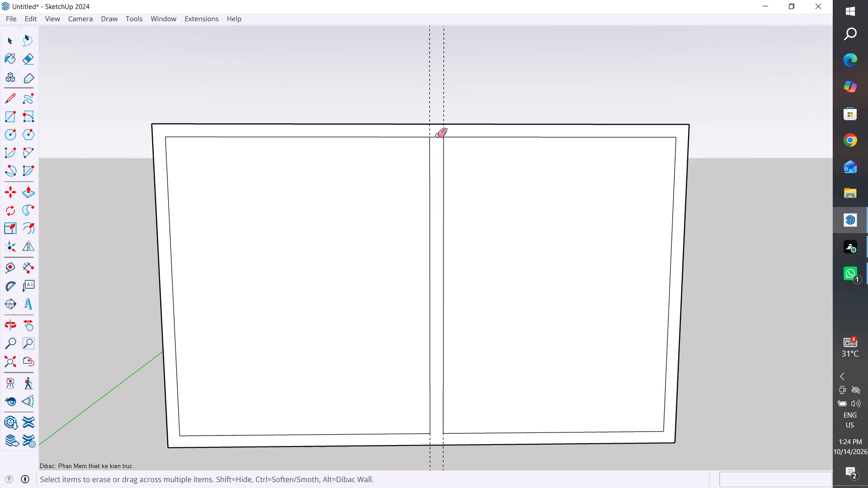
left_click(439, 137)
left_click(9, 42)
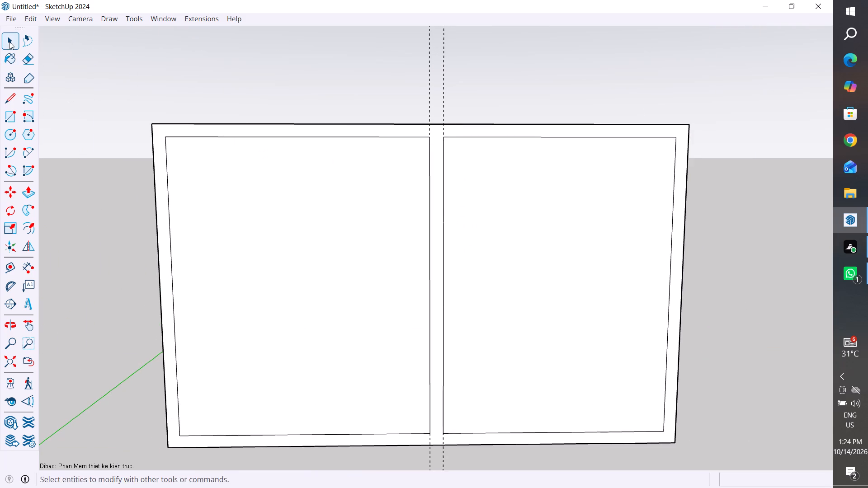
Delete the two vertical guides running along the frame's central divider.
left_click(326, 92)
left_click_drag(467, 61, 411, 87)
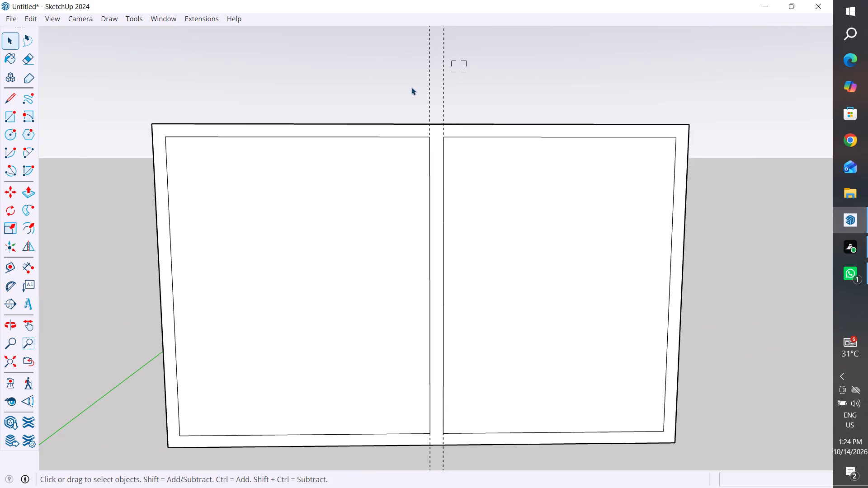
left_click_drag(411, 87, 408, 88)
left_click(162, 21)
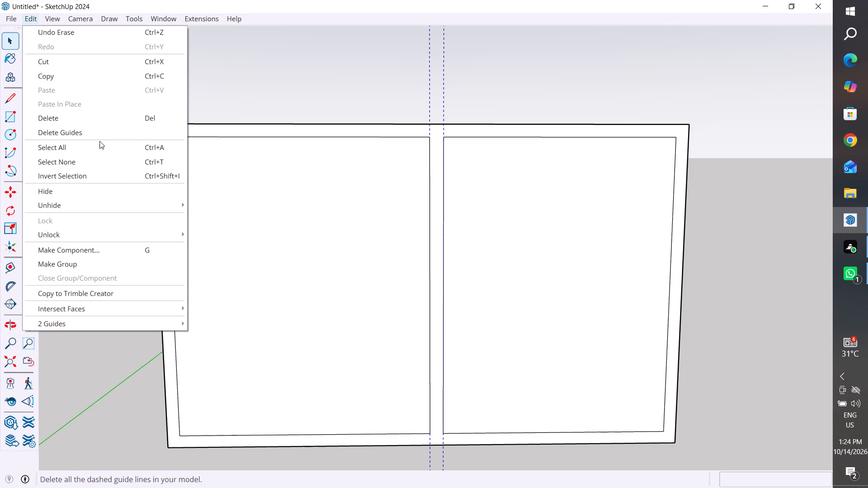
left_click(102, 128)
left_click(118, 78)
Examine the divided frame from above, from the front and from the side.
scroll(419, 215, "down", 2)
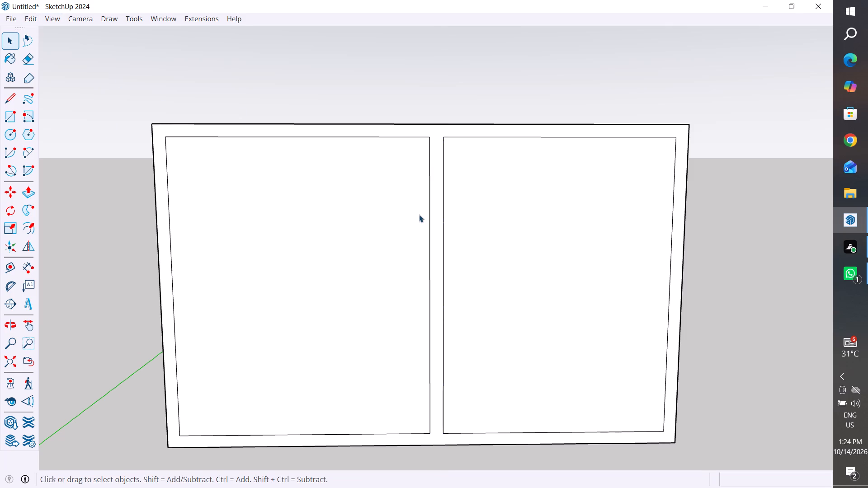
scroll(419, 215, "down", 10)
middle_click_drag(410, 257, 408, 86)
scroll(451, 286, "up", 4)
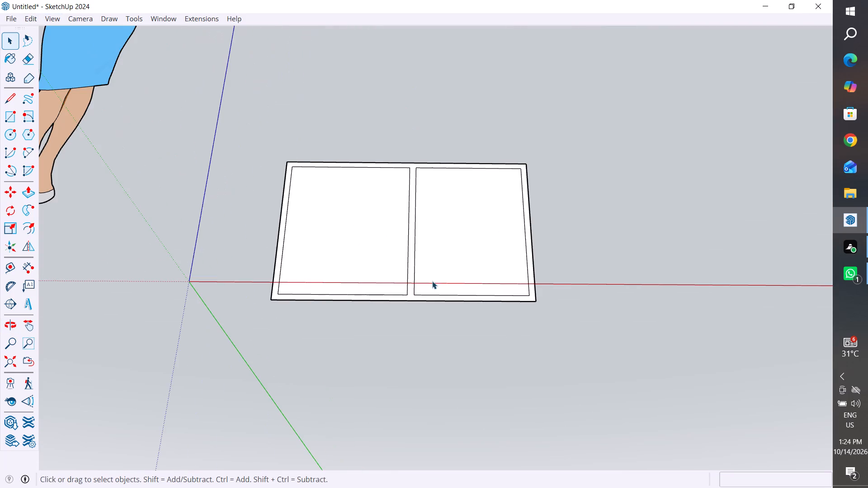
middle_click_drag(434, 283, 438, 384)
left_click(372, 225)
middle_click_drag(466, 310, 440, 413)
left_click(482, 359)
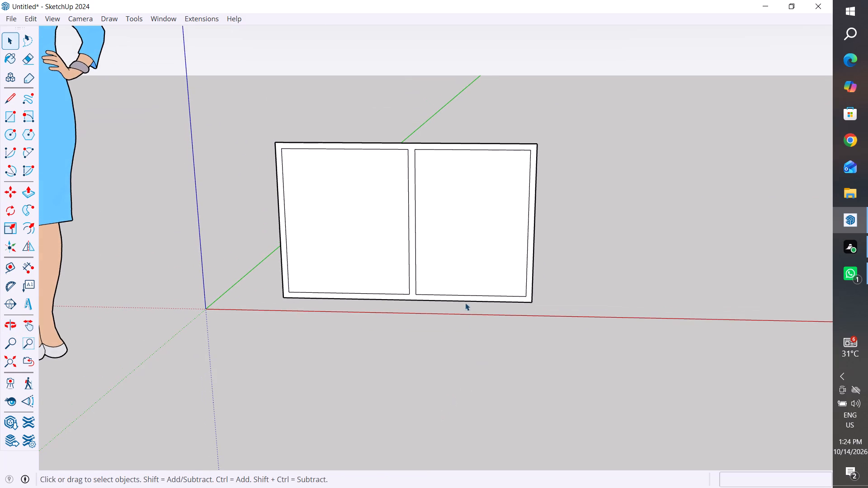
scroll(463, 295, "up", 2)
middle_click_drag(472, 319, 365, 401)
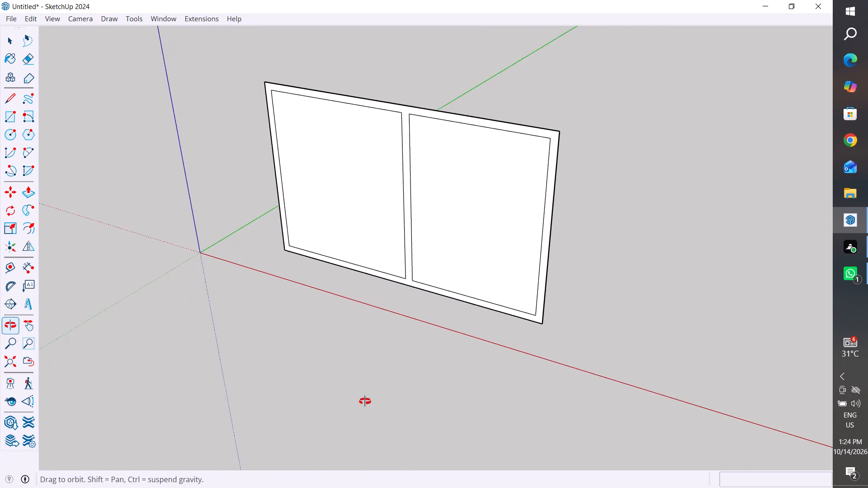
middle_click_drag(365, 401, 373, 405)
middle_click_drag(438, 380, 95, 347)
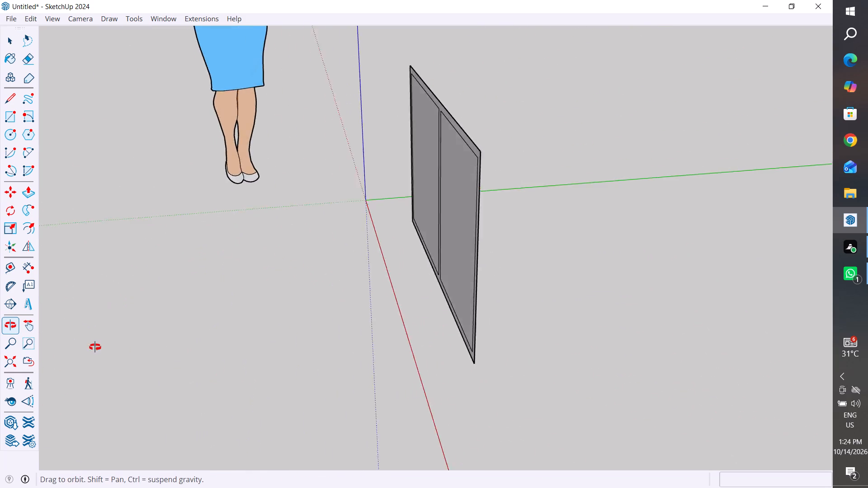
middle_click_drag(95, 347, 447, 345)
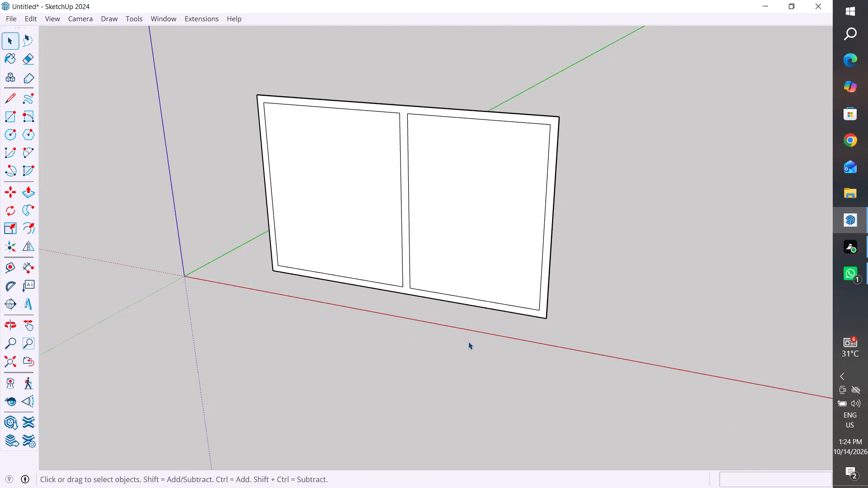
middle_click_drag(474, 348, 536, 346)
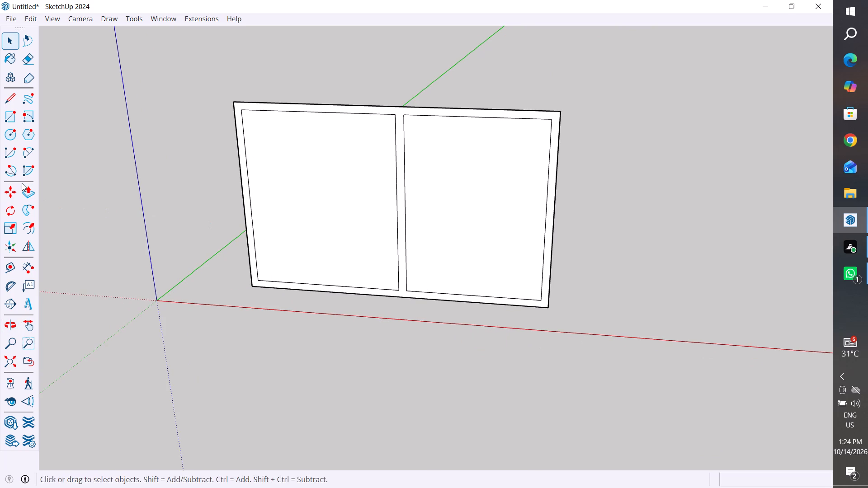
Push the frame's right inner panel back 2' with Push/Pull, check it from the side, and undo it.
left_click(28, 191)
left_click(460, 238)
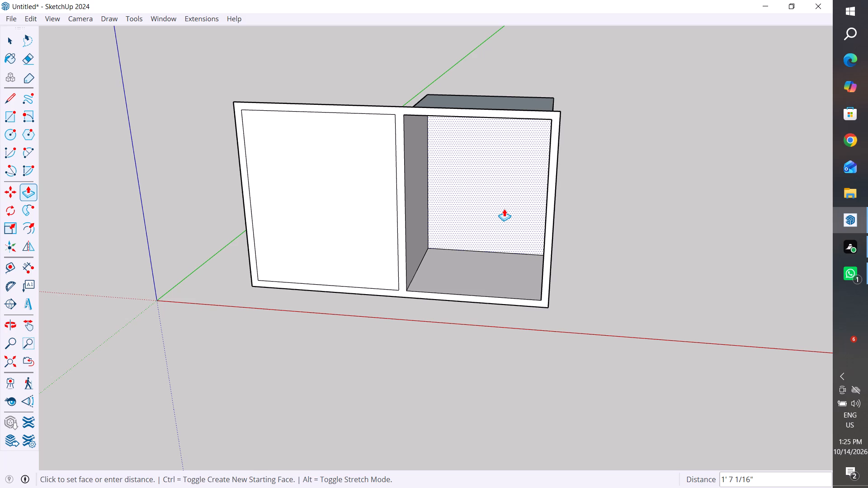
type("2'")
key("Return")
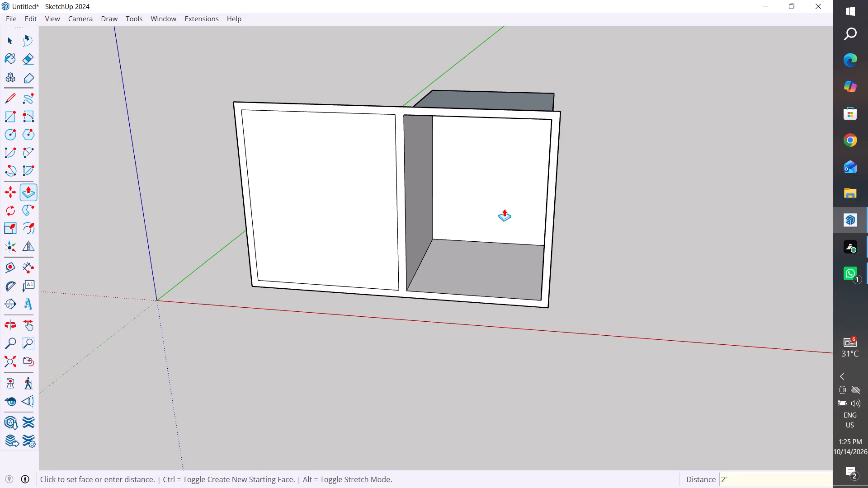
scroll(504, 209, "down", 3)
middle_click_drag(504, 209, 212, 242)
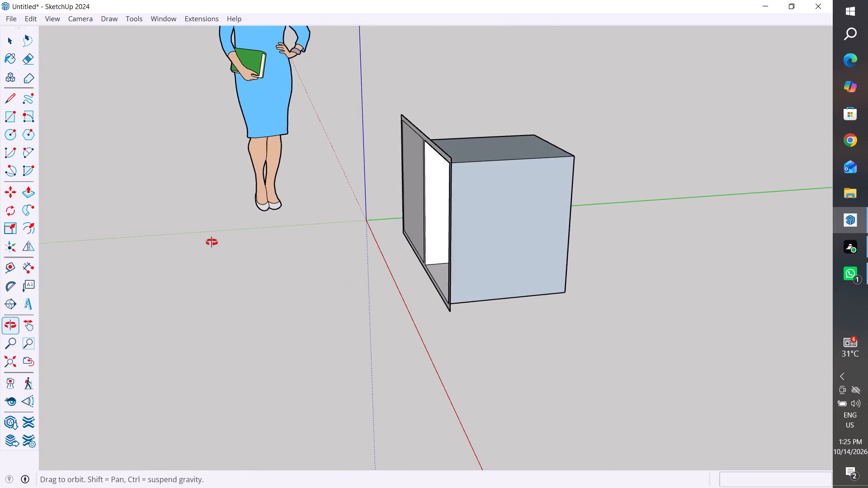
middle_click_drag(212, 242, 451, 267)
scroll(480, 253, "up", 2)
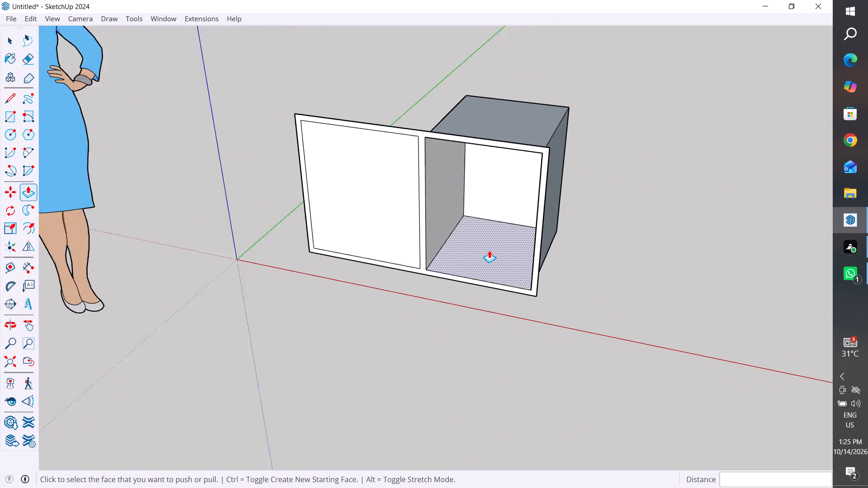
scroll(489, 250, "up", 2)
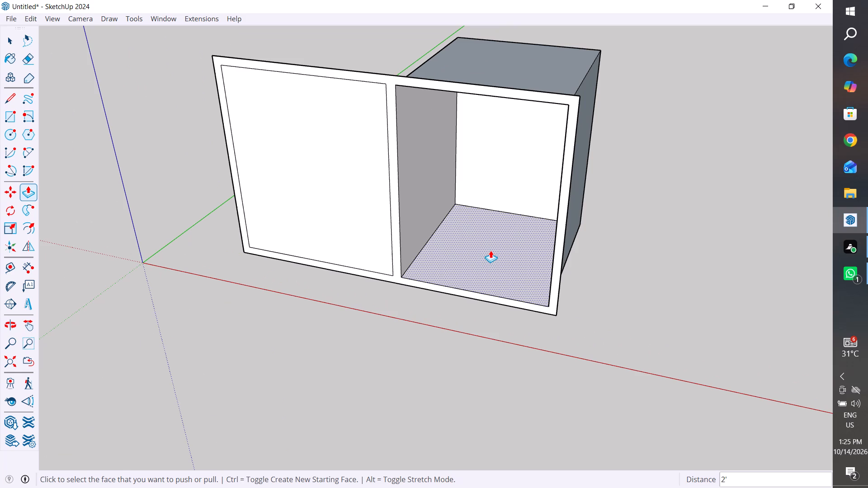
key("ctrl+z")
Push the frame's right inner panel back 1'6" and repeat the same depth on the left inner panel.
left_click(488, 267)
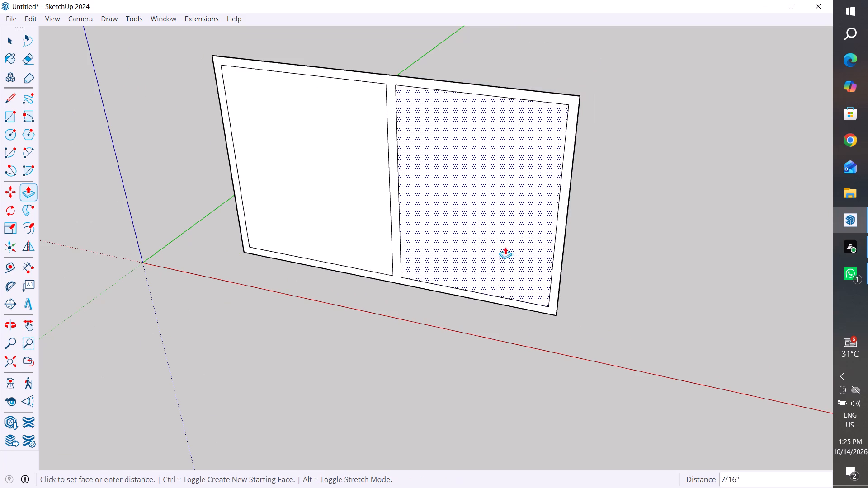
type("1'")
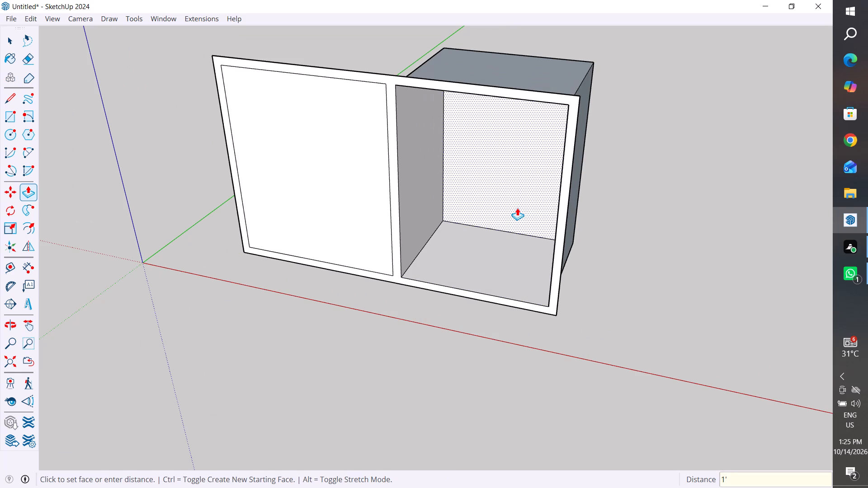
type("6\"")
key("Return")
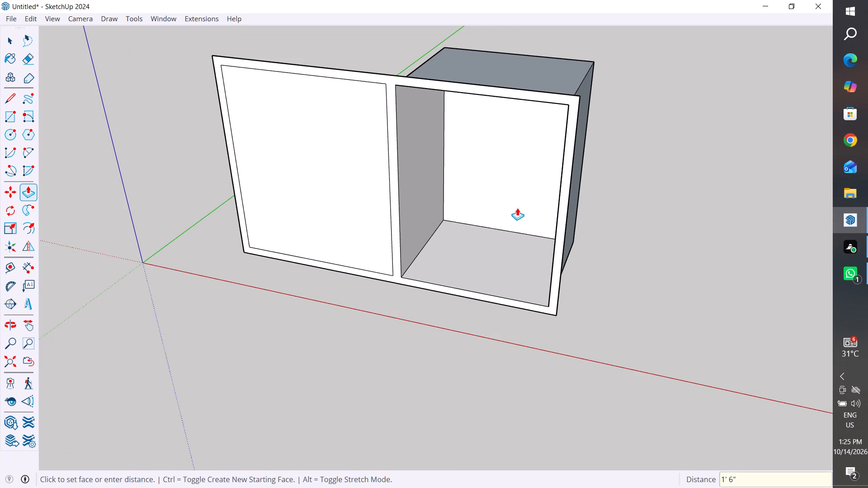
double_click(339, 174)
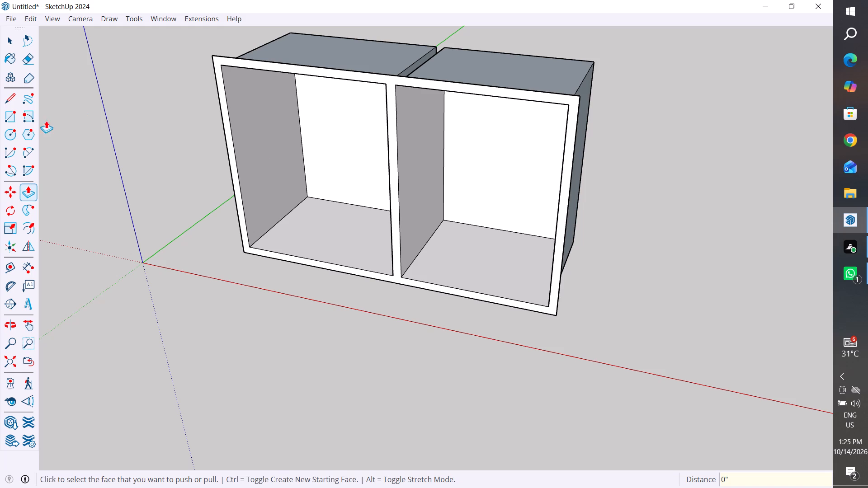
left_click(5, 35)
left_click(216, 333)
Copy the front frame's four outer edges 1'6" back along the green axis to the rear of the two compartments.
middle_click_drag(429, 371, 192, 381)
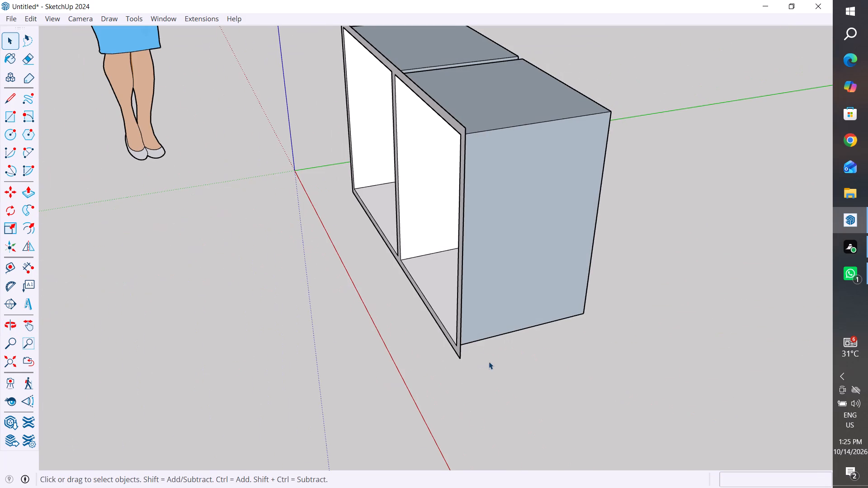
left_click(462, 352)
scroll(462, 353, "up", 4)
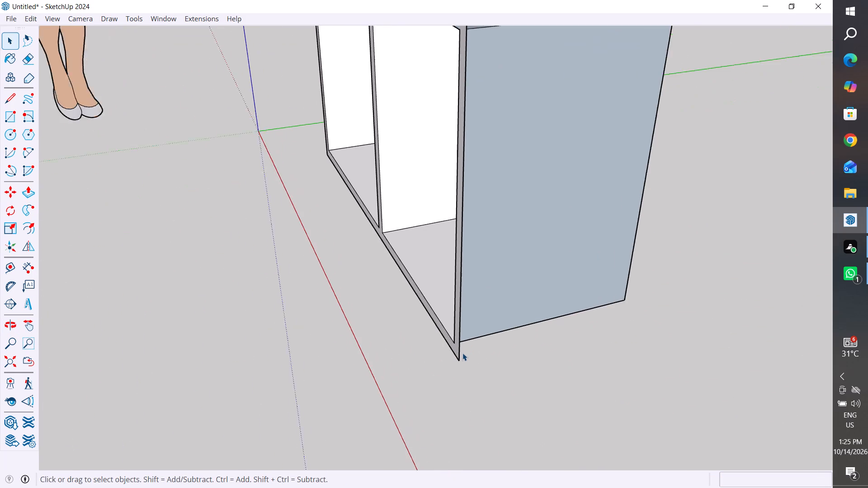
scroll(453, 354, "up", 3)
left_click(462, 361)
scroll(462, 361, "up", 2)
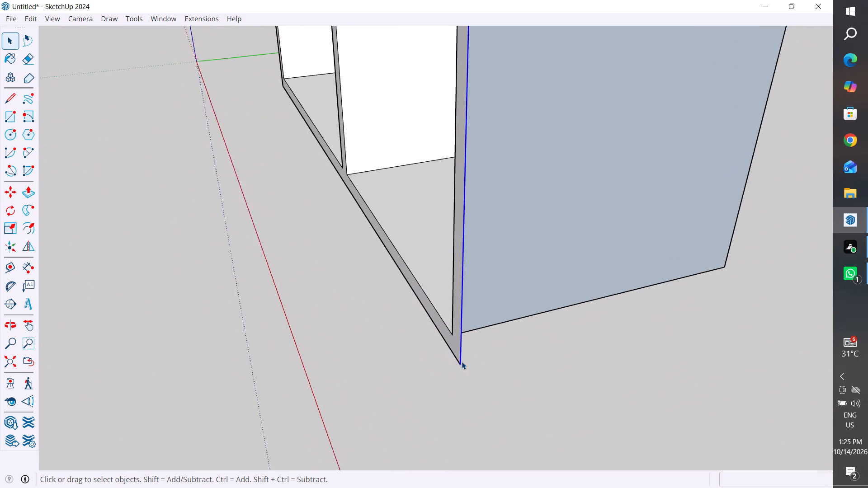
scroll(462, 361, "up", 2)
middle_click_drag(465, 375, 554, 366)
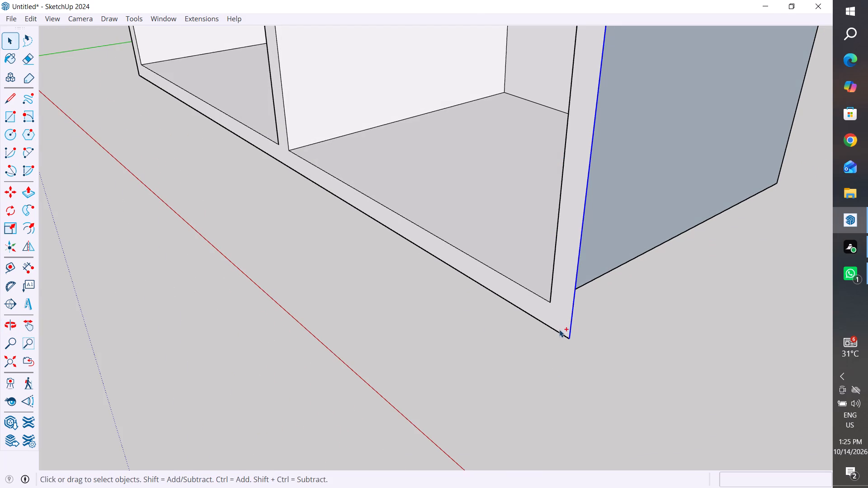
left_click(563, 335, "ctrl")
scroll(665, 402, "down", 11)
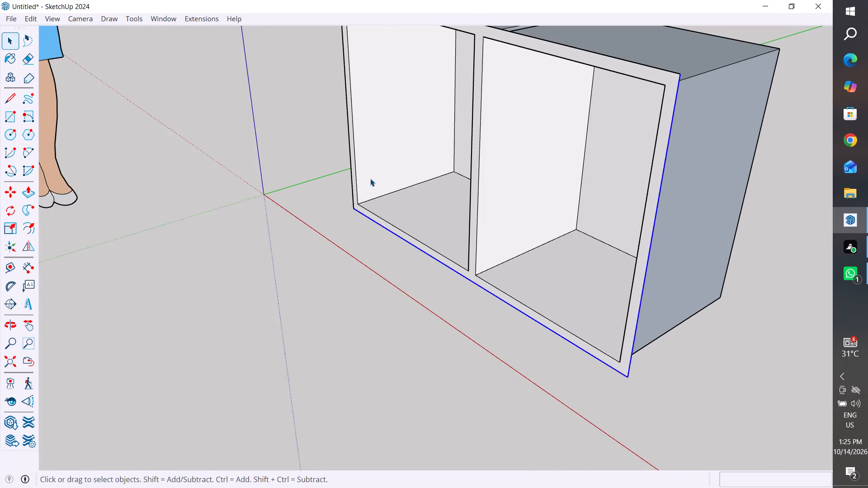
scroll(364, 289, "down", 7)
scroll(415, 141, "up", 4)
middle_click_drag(404, 168, 567, 112)
scroll(464, 158, "up", 1)
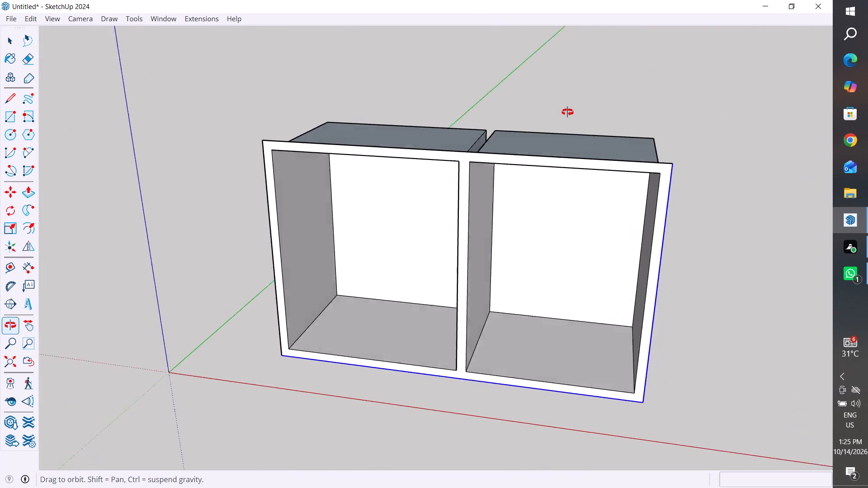
middle_click_drag(567, 112, 548, 91)
scroll(312, 149, "up", 2)
left_click(294, 134, "ctrl")
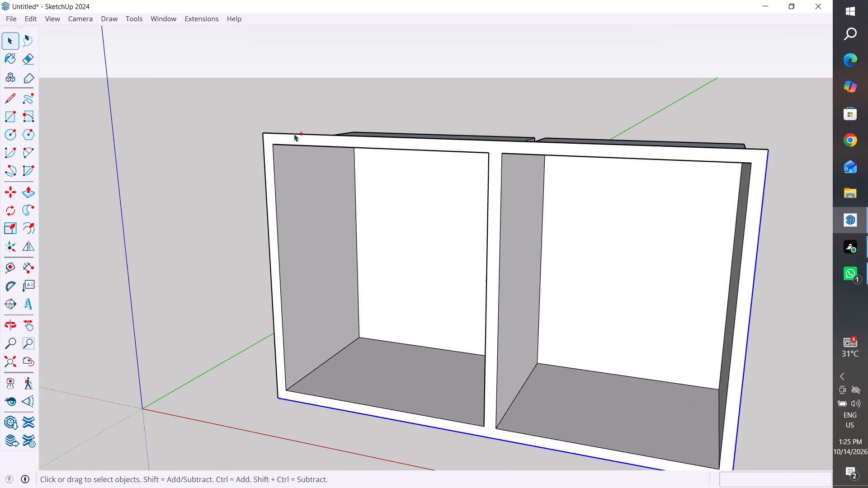
left_click(264, 175, "ctrl")
scroll(214, 284, "down", 2)
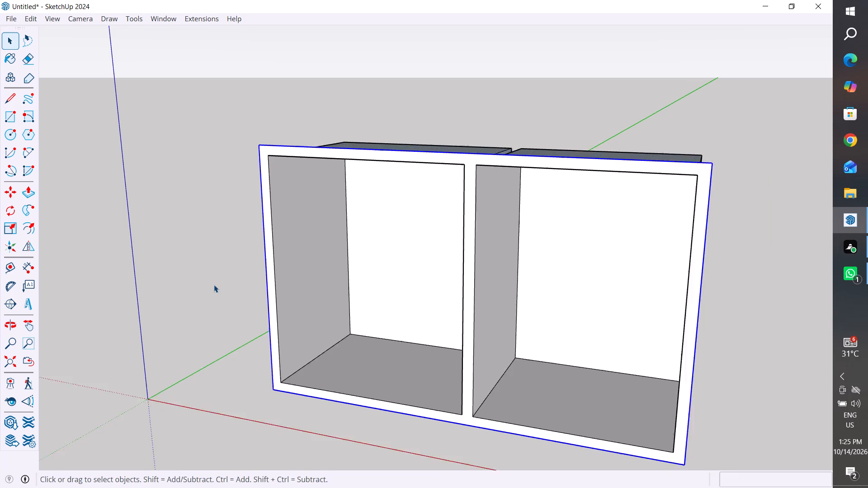
scroll(214, 285, "down", 9)
middle_click_drag(392, 309, 141, 377)
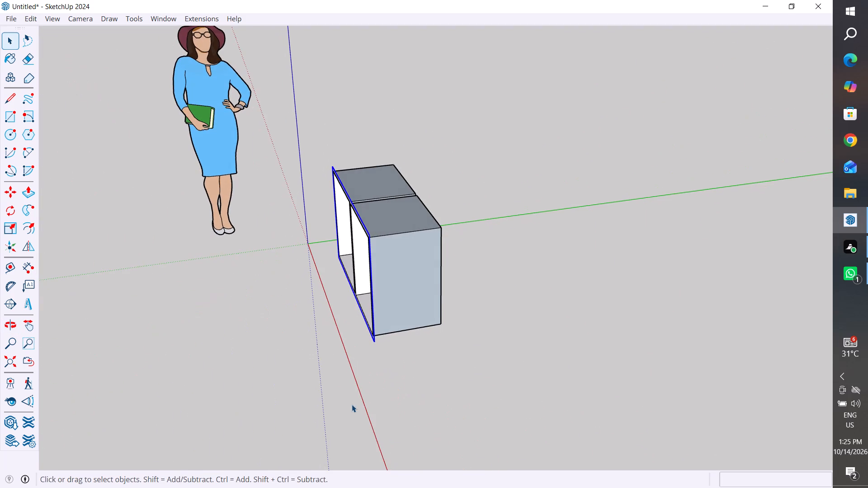
scroll(374, 380, "up", 3)
scroll(381, 315, "up", 4)
key("m")
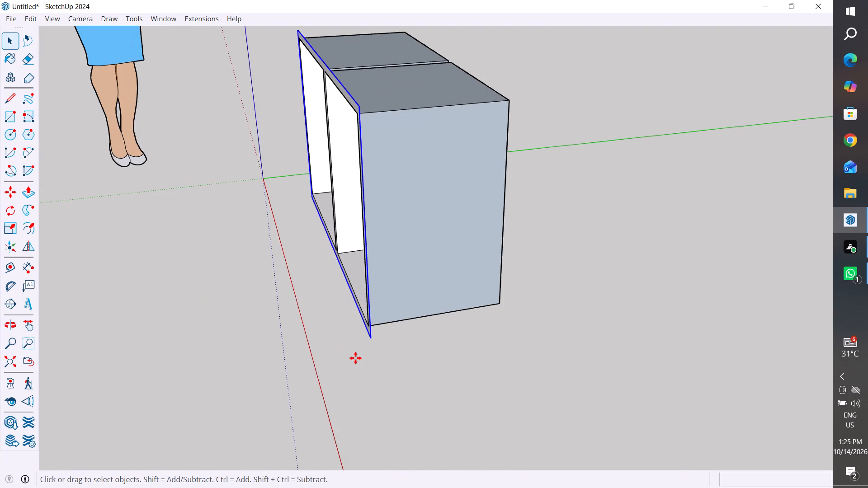
left_click(370, 334)
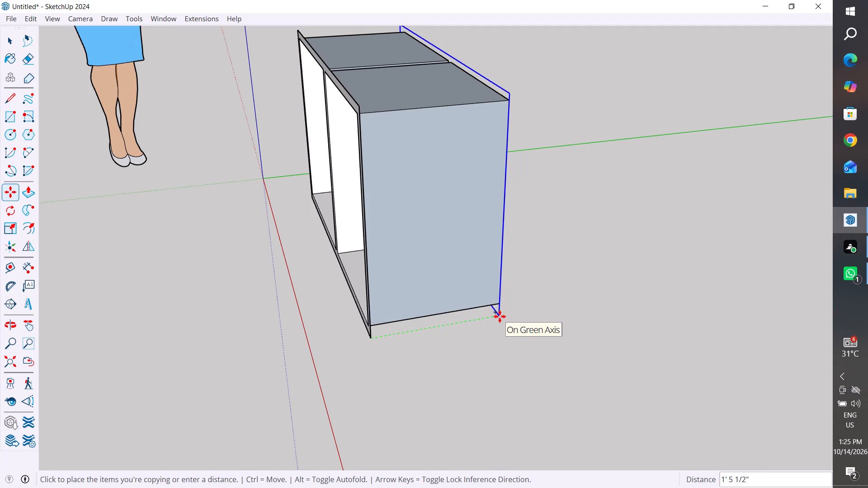
middle_click_drag(500, 316, 279, 348)
scroll(279, 348, "up", 1)
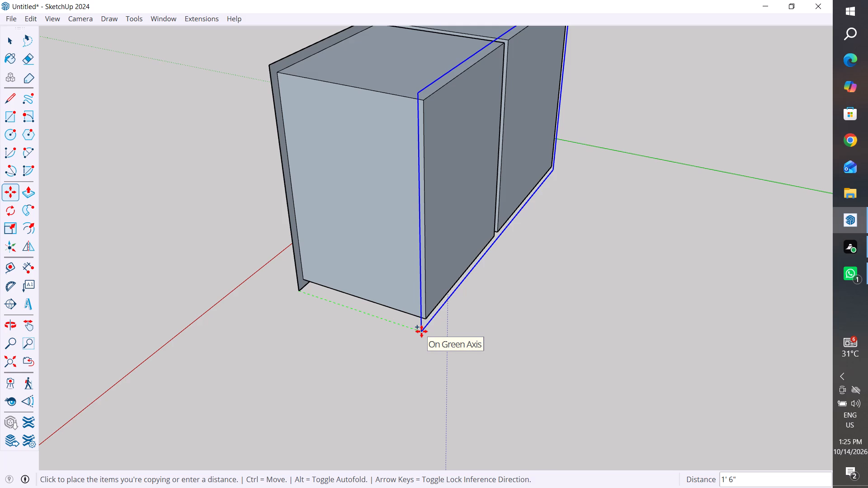
left_click(421, 331)
left_click(15, 42)
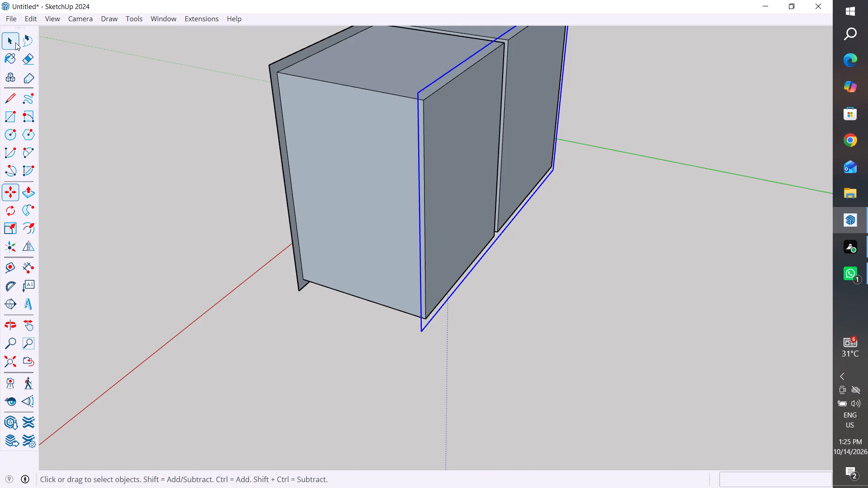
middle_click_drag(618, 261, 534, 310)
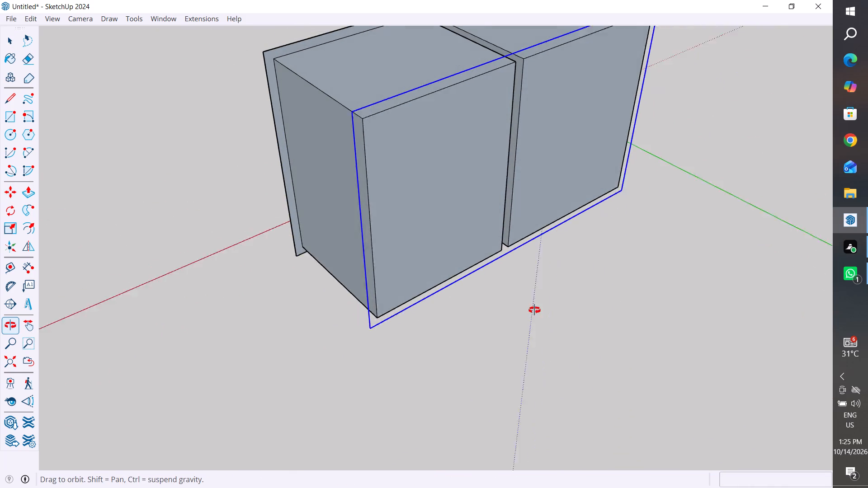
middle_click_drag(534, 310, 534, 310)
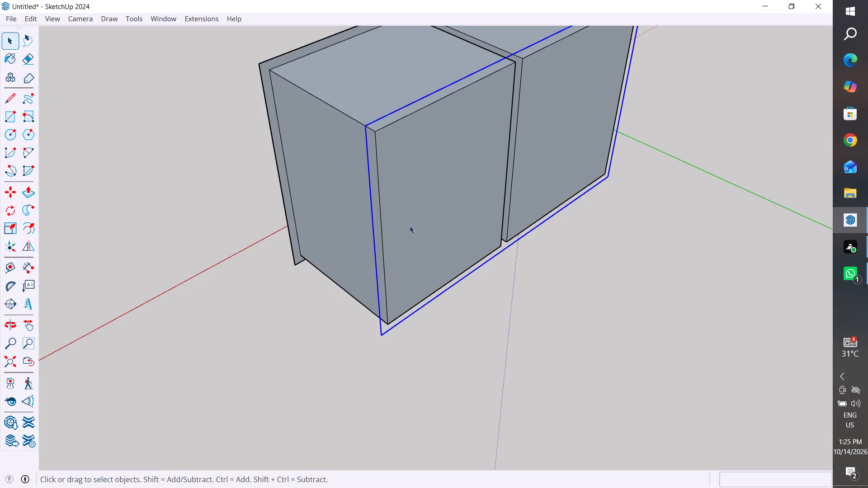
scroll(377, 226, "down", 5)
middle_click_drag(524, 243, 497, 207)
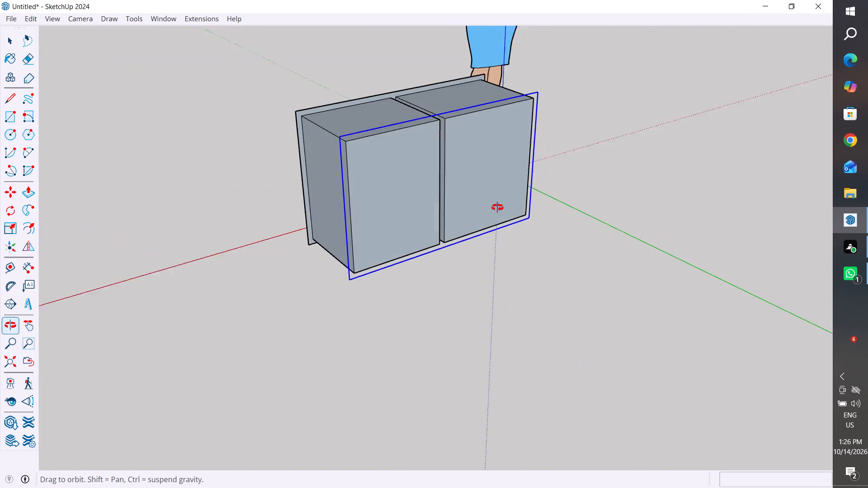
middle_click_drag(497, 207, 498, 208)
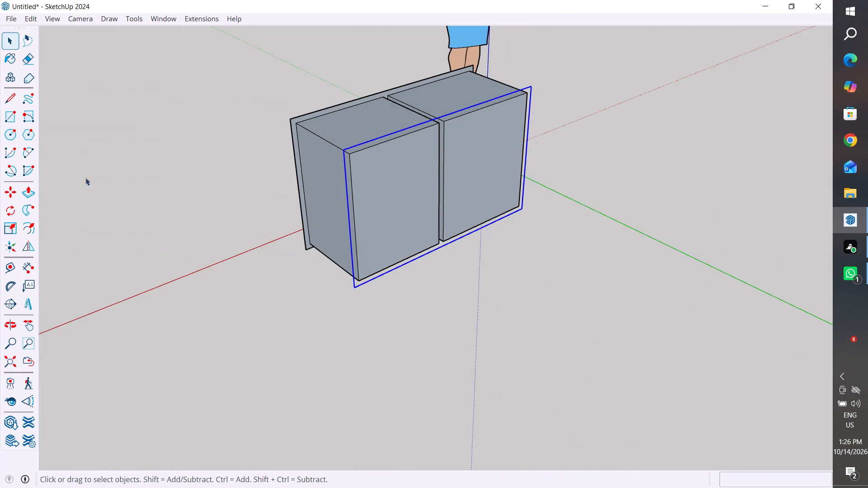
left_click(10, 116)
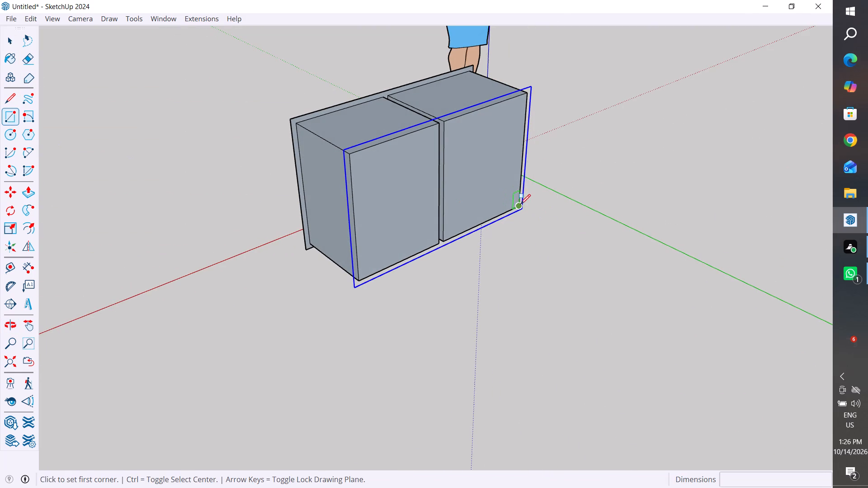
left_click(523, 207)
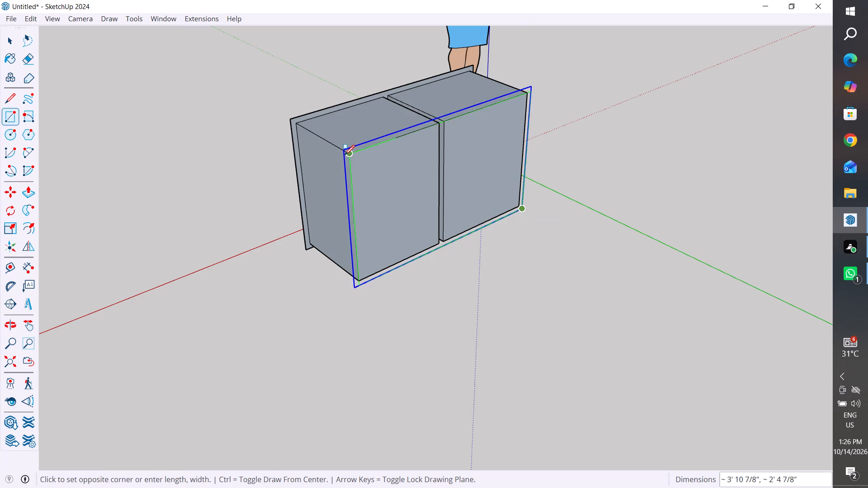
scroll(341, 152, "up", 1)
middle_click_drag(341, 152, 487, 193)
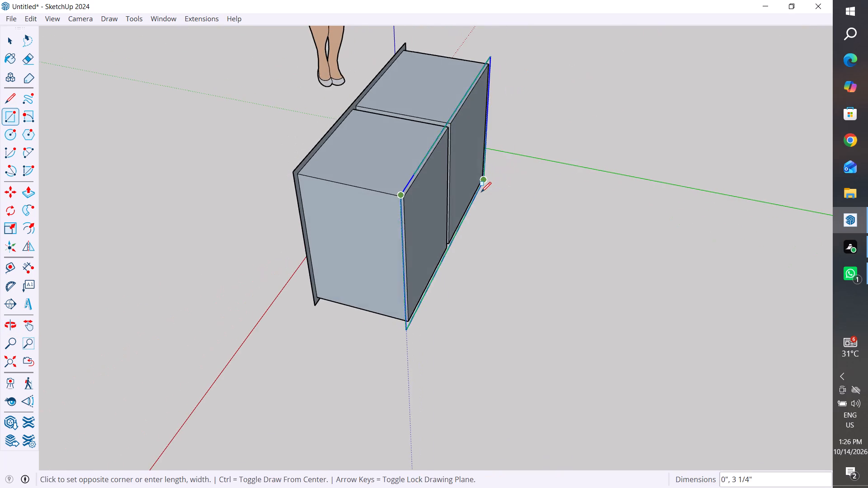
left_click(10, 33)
Weld the four copied outline edges at the rear of the compartments into one curve.
middle_click_drag(395, 317, 557, 348)
scroll(481, 340, "up", 8)
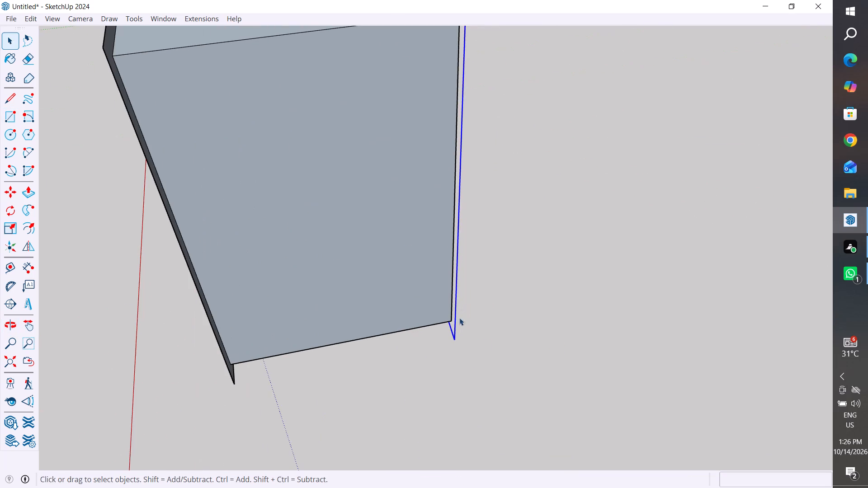
right_click(455, 325)
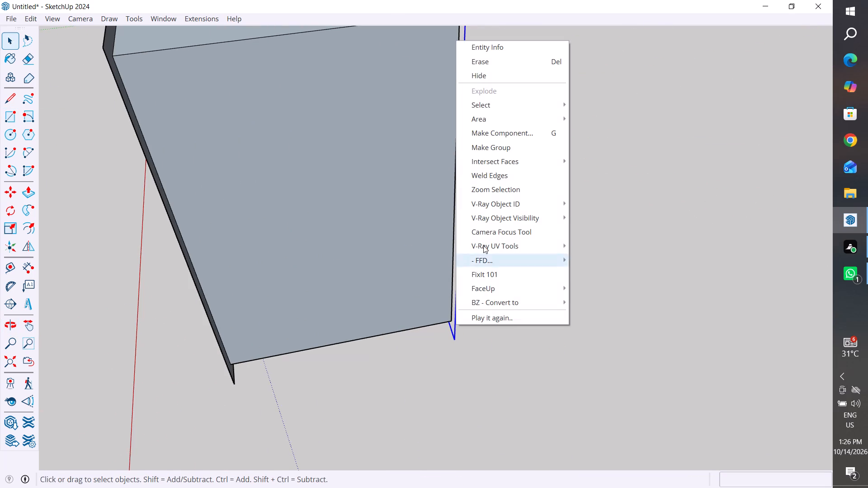
left_click(505, 170)
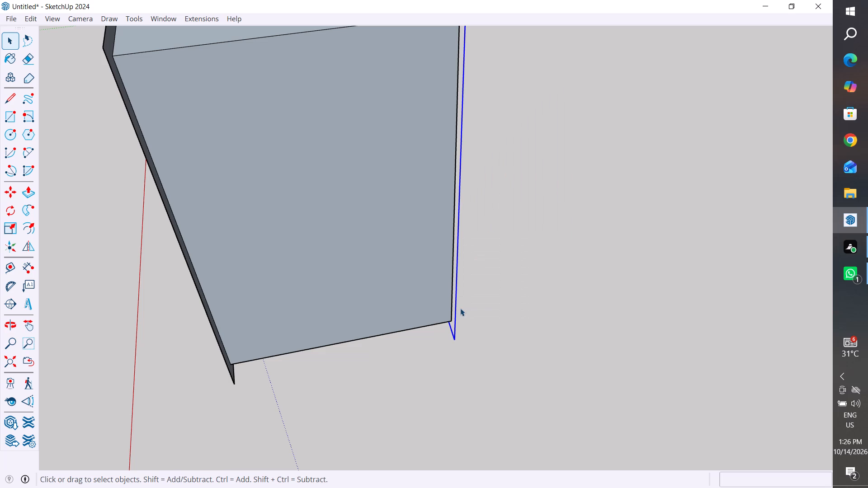
Move the welded rear outline about 1 3/16" further back along the green axis, clear of the compartments.
key("m")
left_click(454, 340)
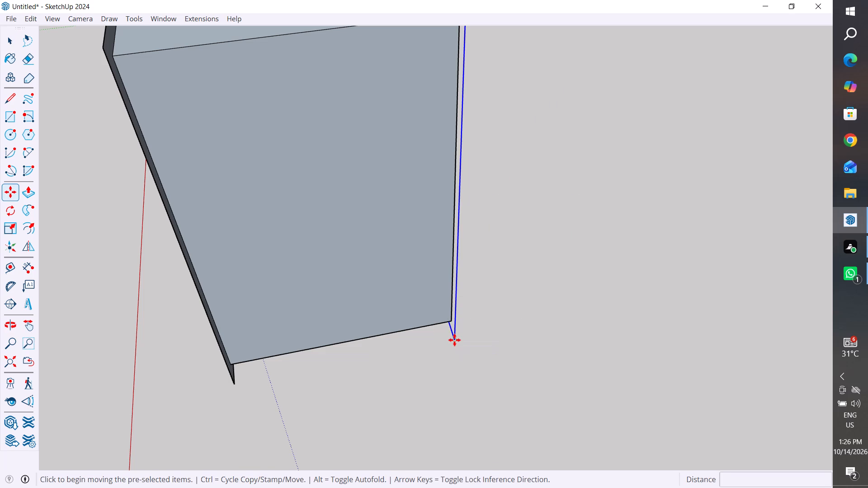
scroll(466, 338, "up", 4)
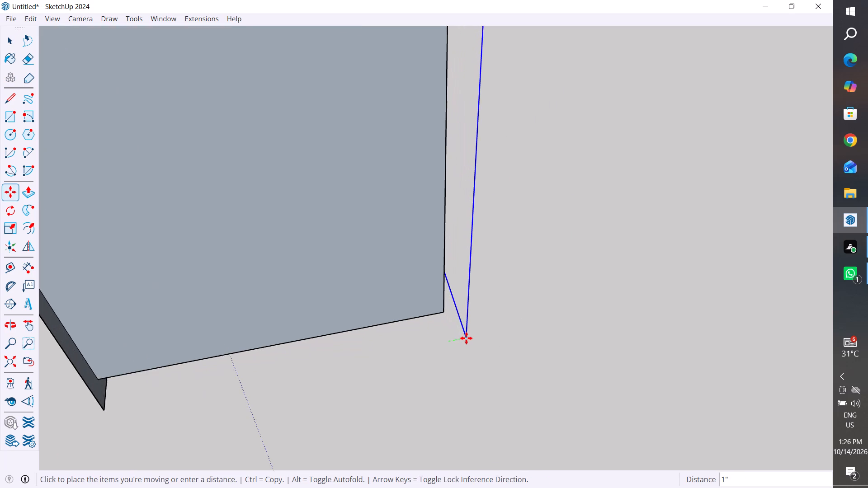
middle_click_drag(466, 338, 458, 320)
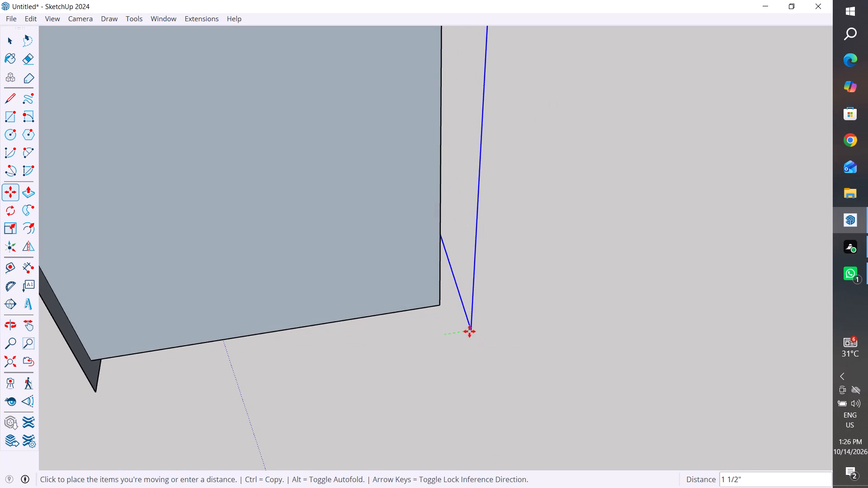
left_click(465, 329)
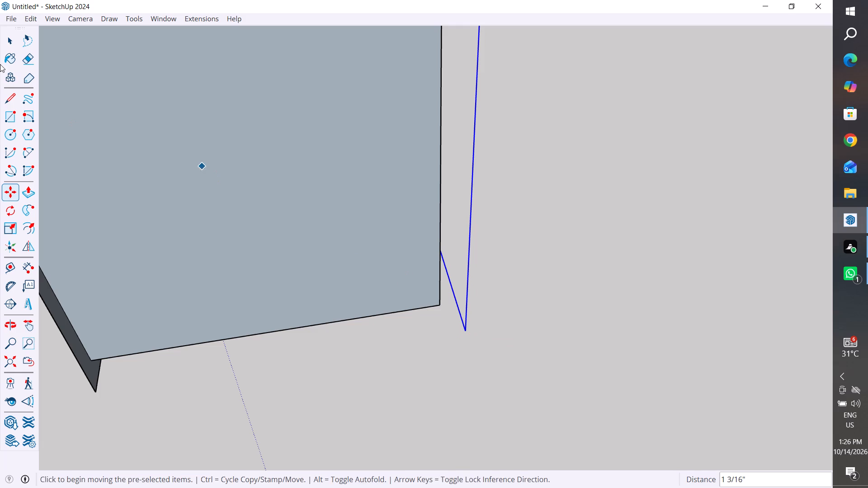
left_click(12, 42)
Draw a 4' by 2'6" rectangle over the rear outline to close the cabinet's back.
scroll(553, 294, "down", 6)
middle_click_drag(574, 308, 292, 303)
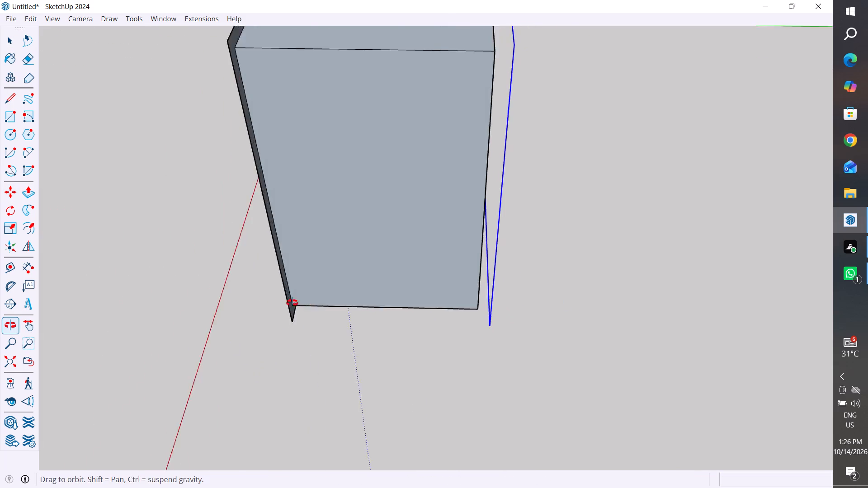
middle_click_drag(292, 303, 260, 303)
scroll(216, 355, "down", 6)
middle_click_drag(407, 268, 277, 170)
middle_click_drag(511, 328, 511, 333)
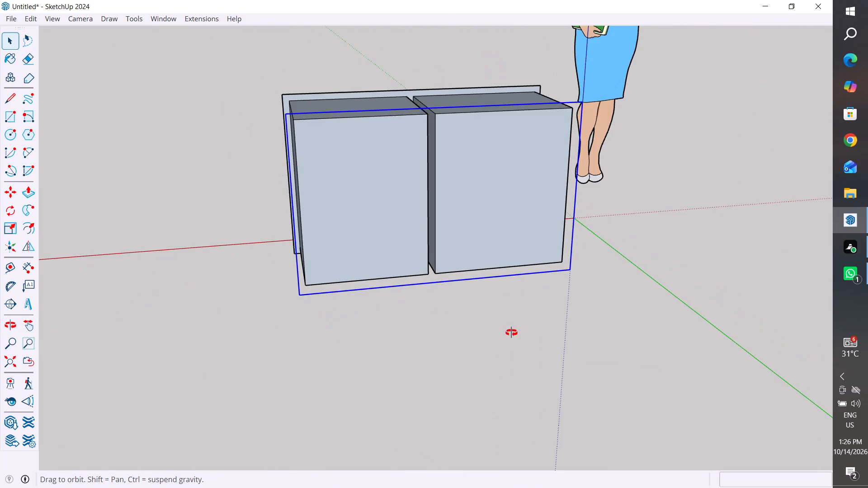
middle_click_drag(511, 333, 528, 347)
scroll(539, 342, "down", 6)
scroll(542, 182, "up", 4)
middle_click_drag(527, 281, 546, 228)
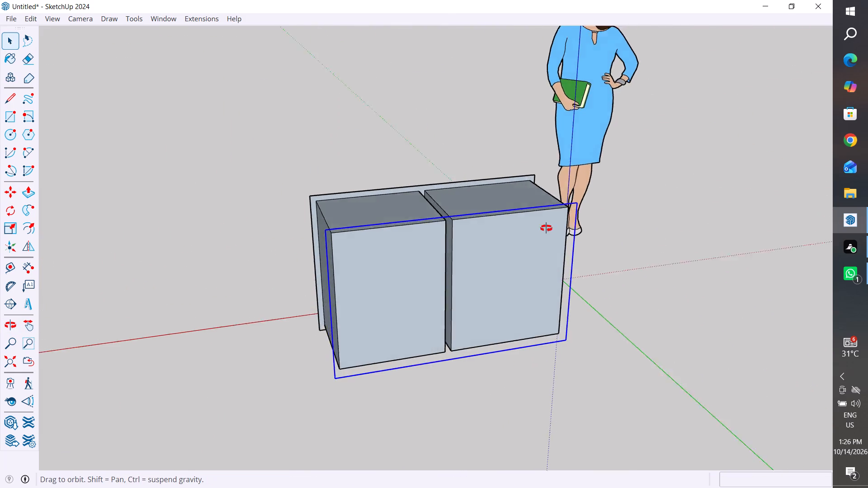
middle_click_drag(546, 228, 419, 176)
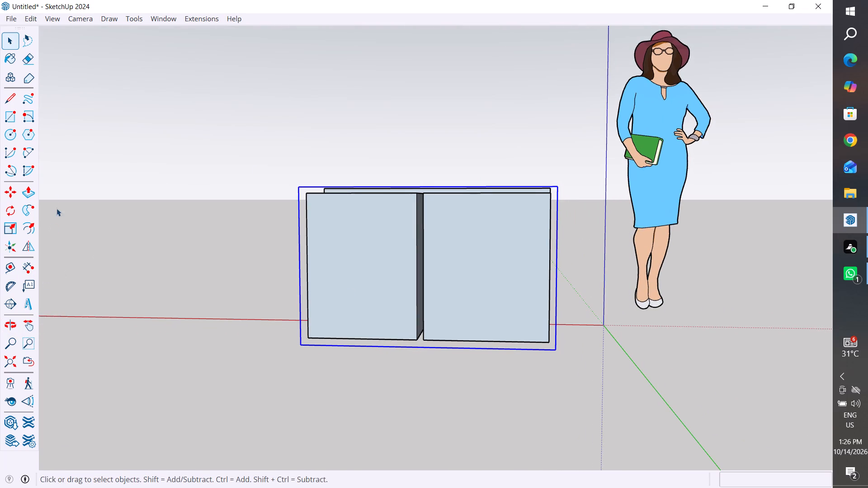
left_click(9, 116)
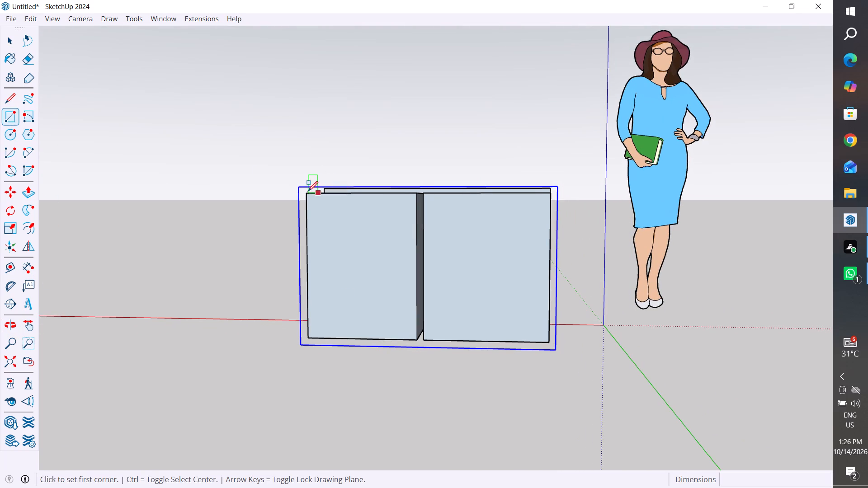
left_click(301, 186)
left_click(556, 350)
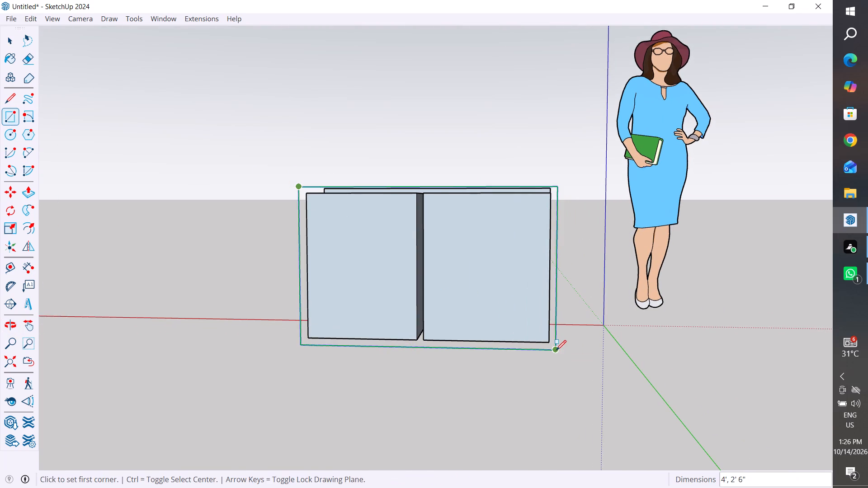
Draw a 2'6" by 1'7 3/16" rectangle between the front frame and back panel on the side farthest from the origin.
middle_click_drag(498, 383, 697, 427)
scroll(505, 389, "up", 1)
middle_click_drag(506, 377, 583, 361)
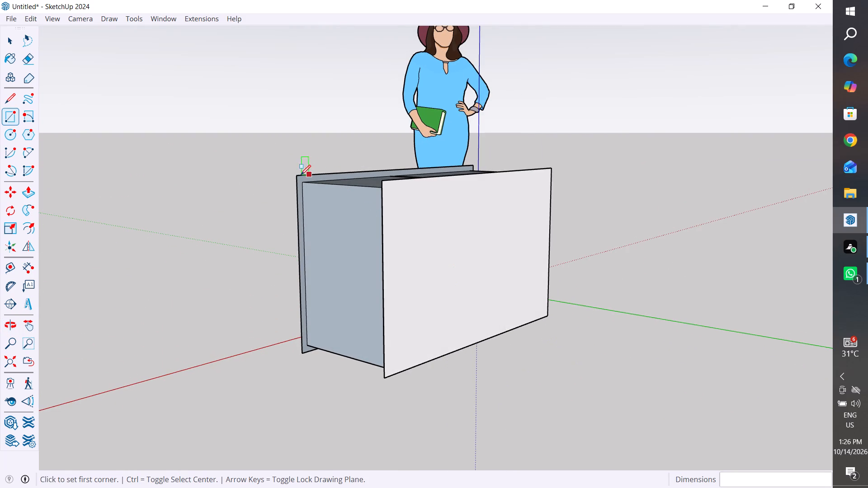
left_click(297, 178)
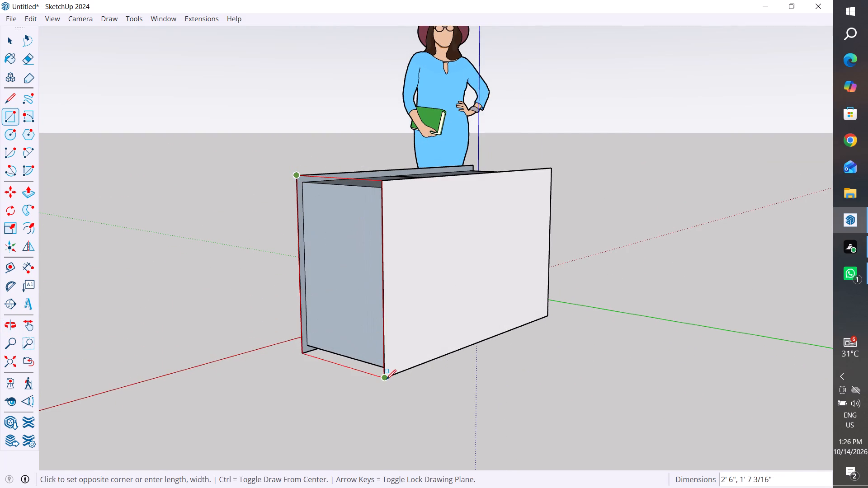
left_click(387, 380)
Draw a 4' by 1'7 3/16" rectangle across the cabinet's top between the front frame and back panel.
middle_click_drag(603, 364, 306, 424)
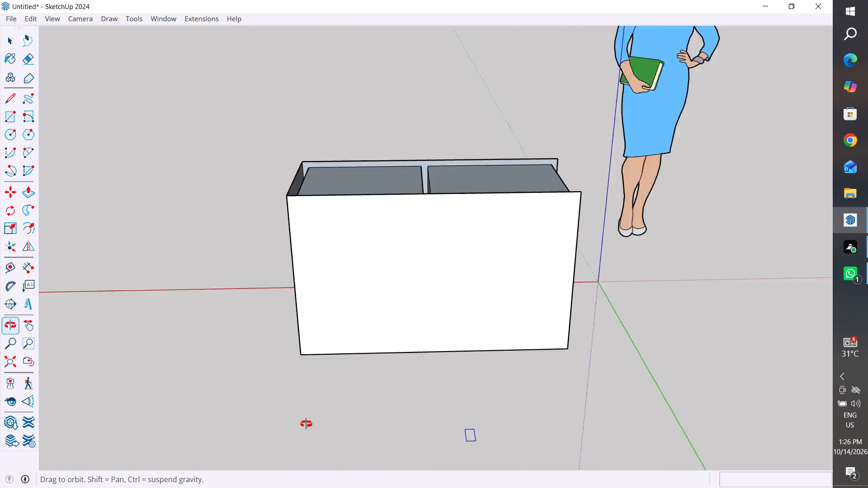
middle_click_drag(306, 424, 306, 424)
middle_click_drag(481, 302, 495, 379)
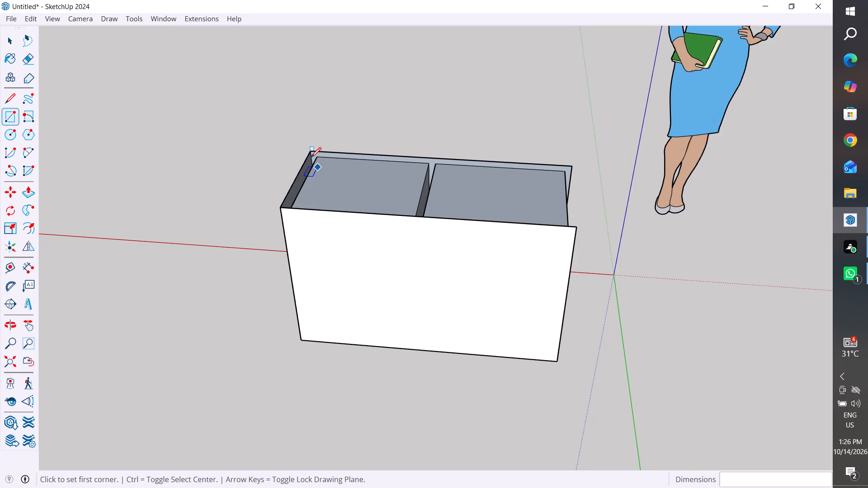
left_click(311, 152)
left_click(575, 229)
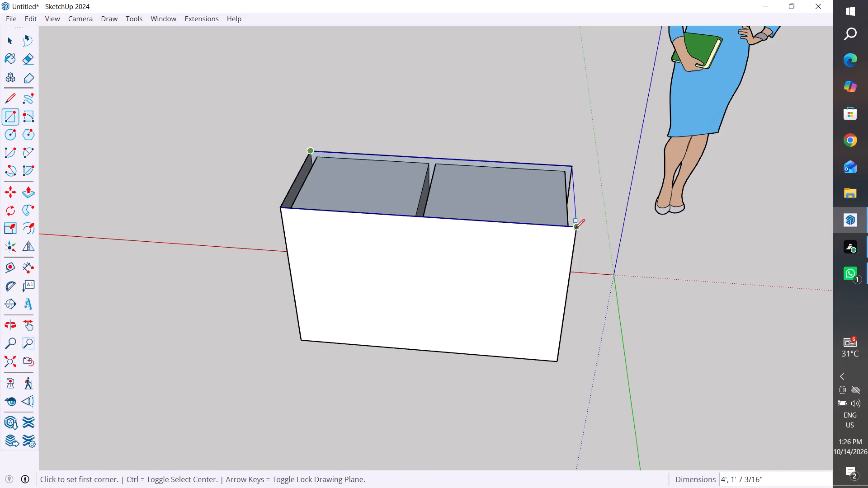
Close the cabinet side nearest the origin with a rectangle from the back panel to the front frame.
scroll(505, 361, "down", 5)
middle_click_drag(542, 374, 214, 299)
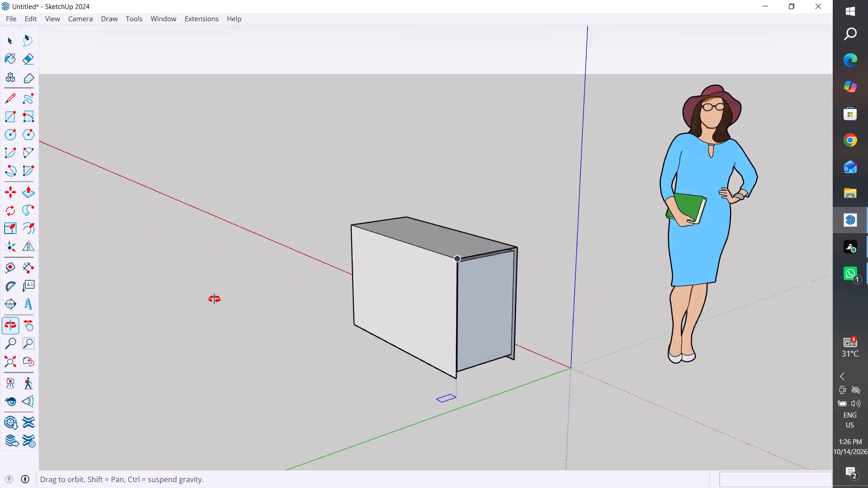
middle_click_drag(214, 299, 222, 253)
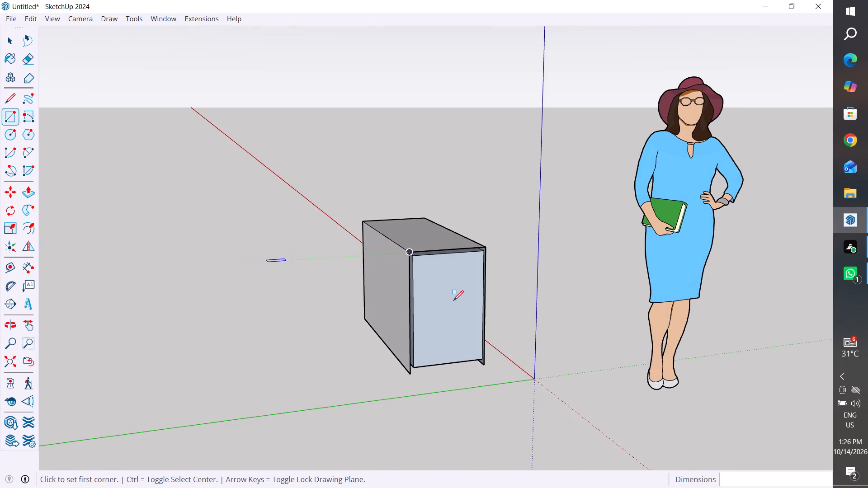
left_click(412, 373)
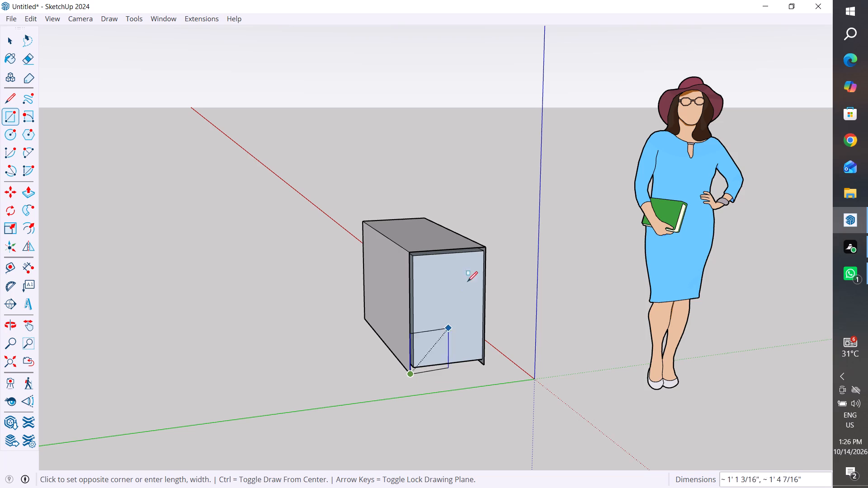
left_click(487, 251)
Place a horizontal guide about 1' 15/16" above the right compartment's bottom front edge, starting from that edge's midpoint.
scroll(387, 375, "down", 5)
middle_click_drag(394, 379, 479, 229)
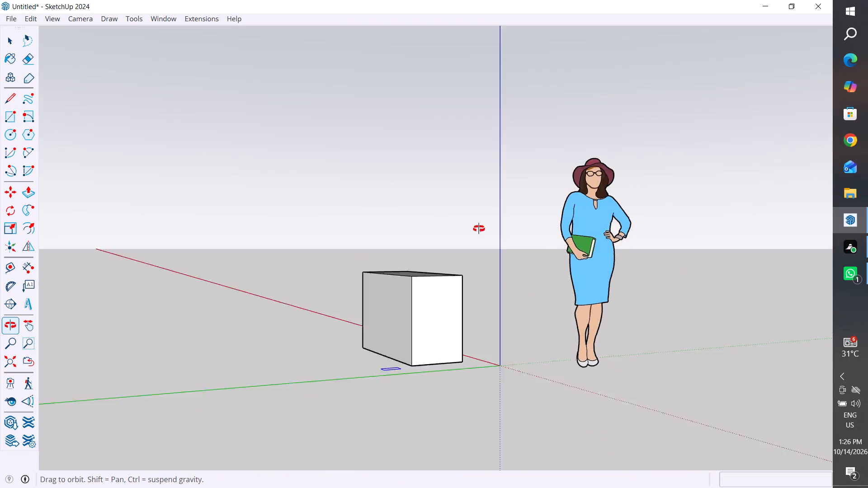
middle_click_drag(479, 229, 529, 150)
middle_click_drag(475, 316, 44, 410)
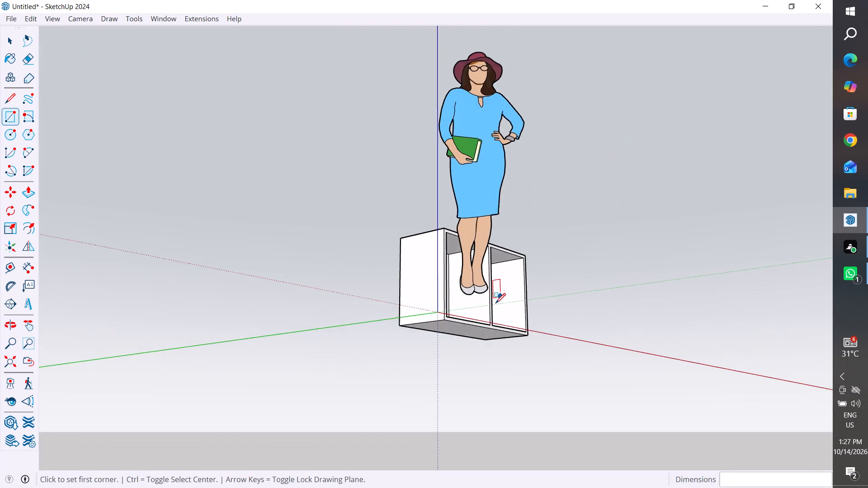
middle_click_drag(481, 316, 351, 418)
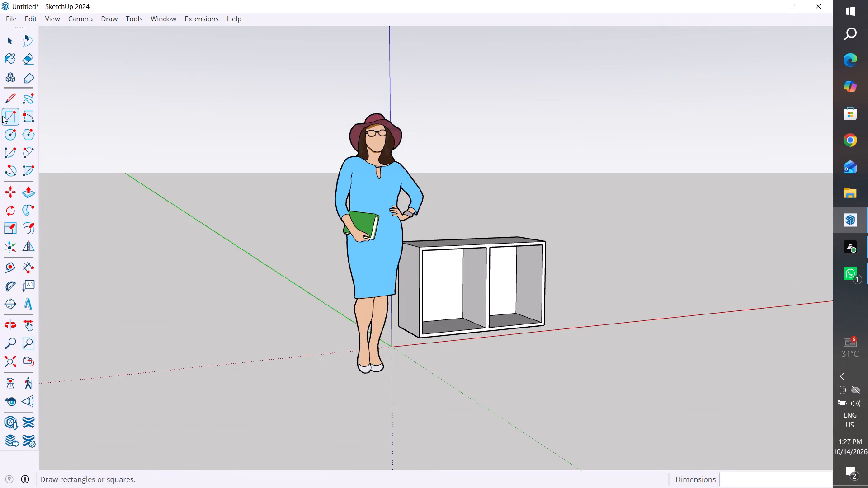
left_click(11, 99)
middle_click_drag(565, 329, 456, 330)
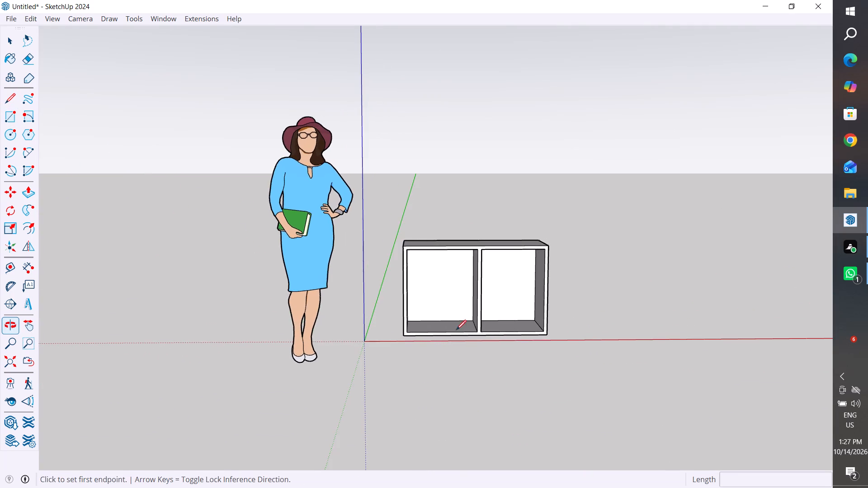
scroll(521, 276, "up", 4)
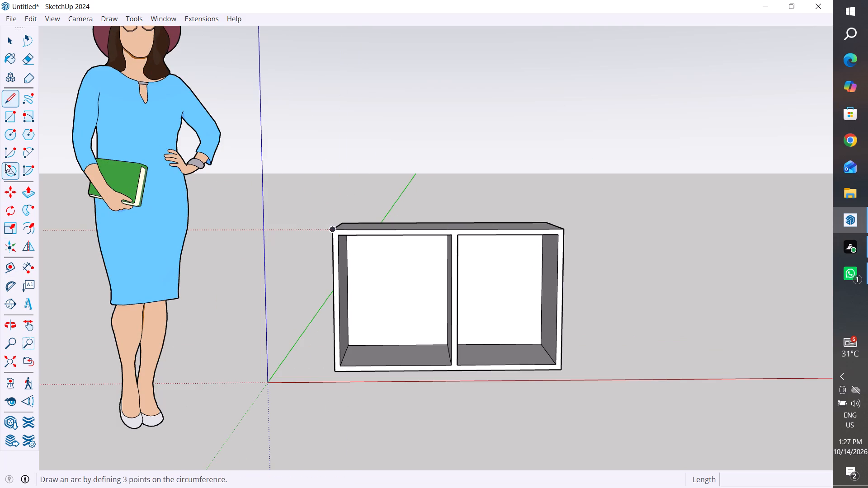
left_click(11, 263)
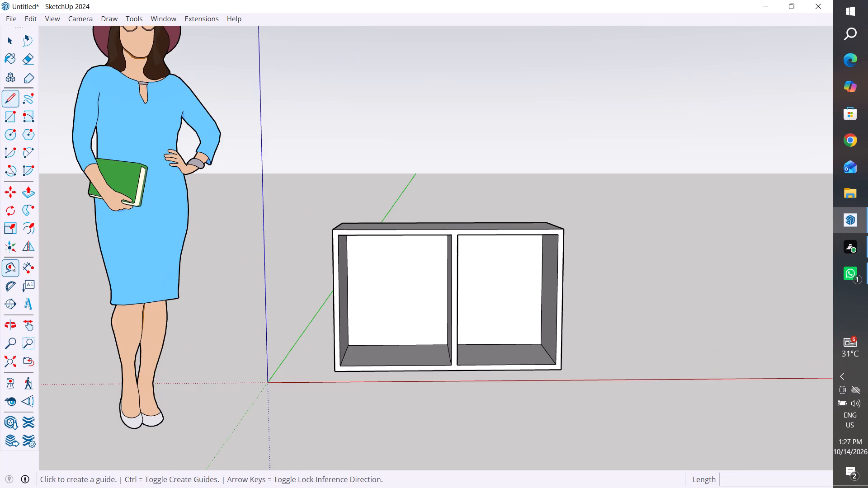
scroll(518, 359, "up", 7)
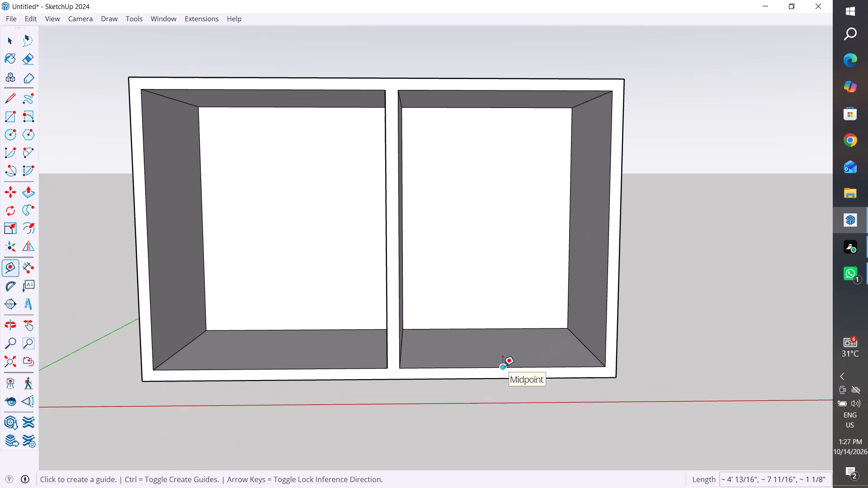
left_click(503, 366)
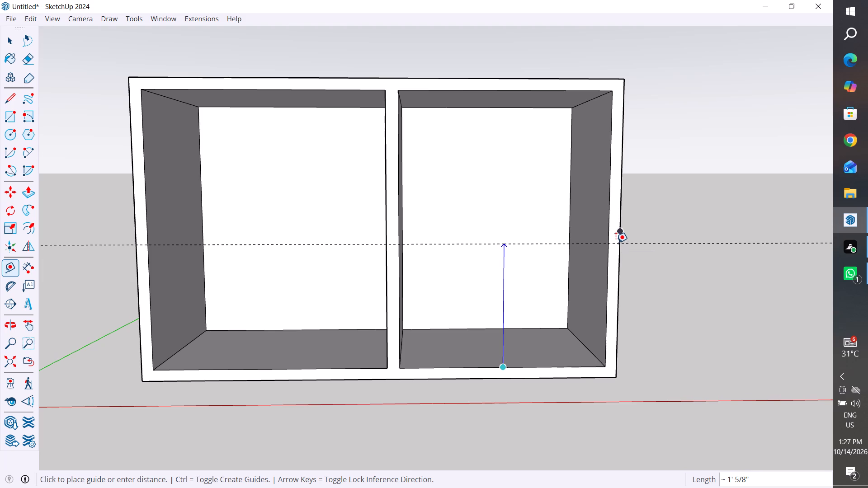
left_click(616, 240)
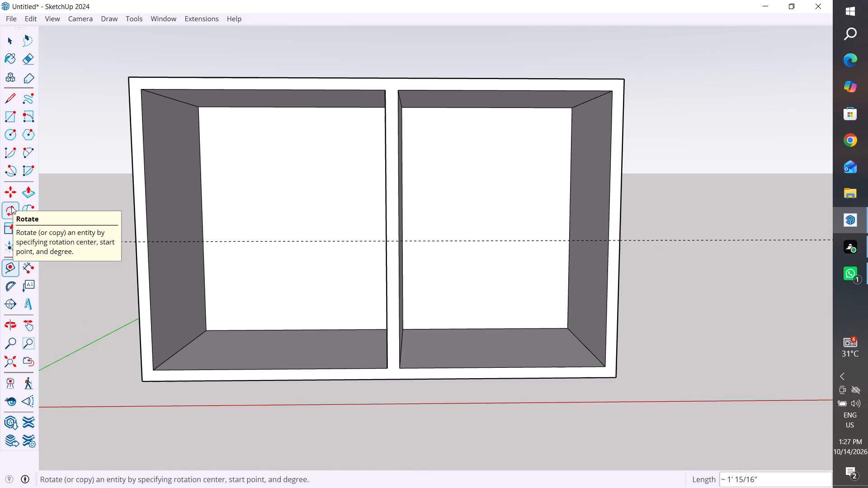
Place a second horizontal guide about 1' 2 5/16" above the right compartment's bottom front edge.
left_click(17, 259)
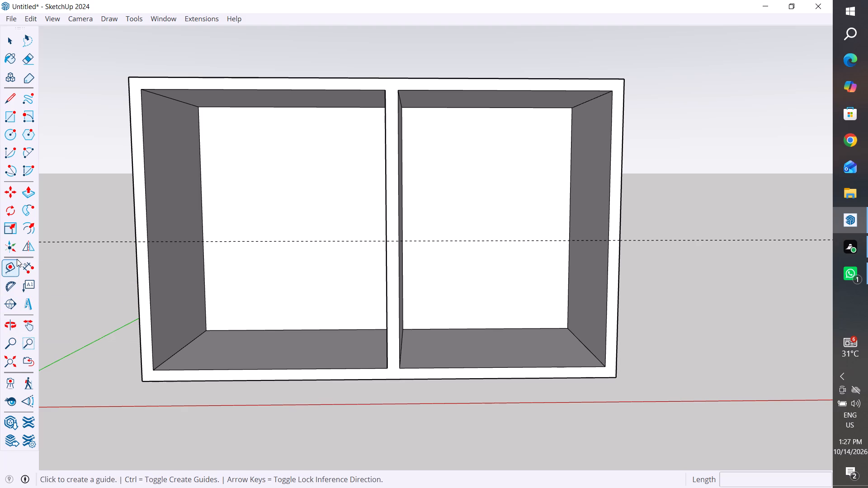
left_click(500, 370)
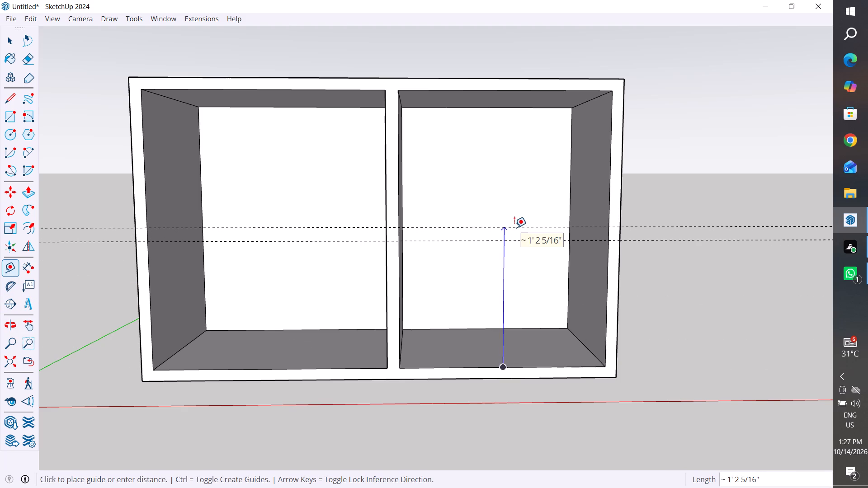
left_click(514, 227)
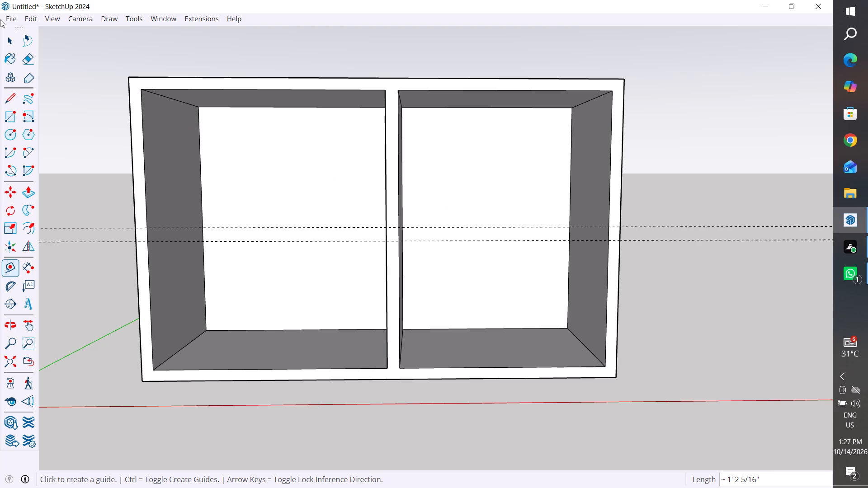
Draw a shelf-front rectangle about 1 3/8" by 1' 9" between the two guides across the right compartment's opening.
left_click(6, 39)
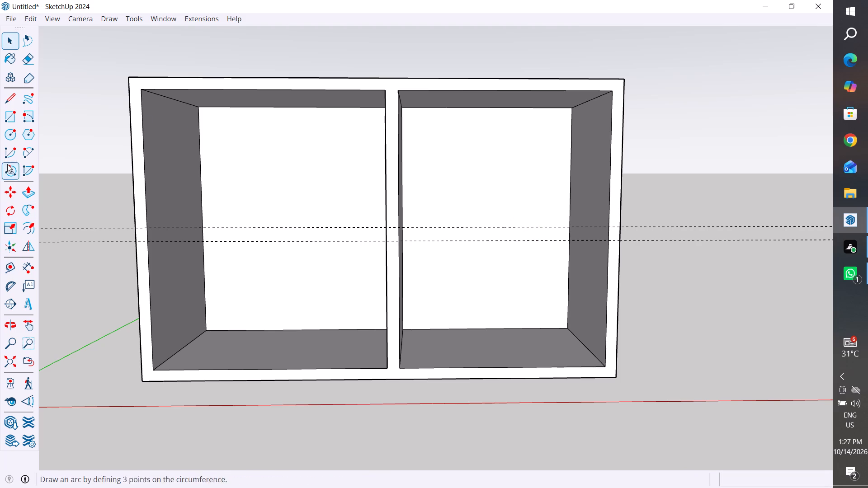
left_click(10, 122)
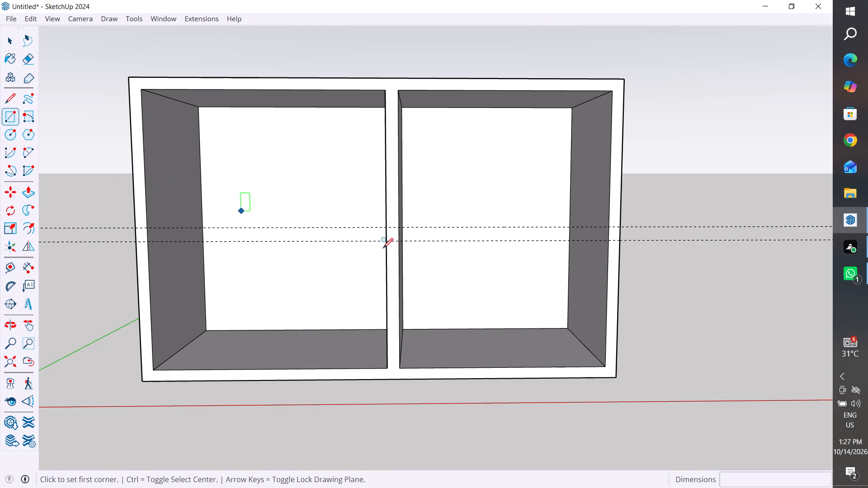
left_click(401, 242)
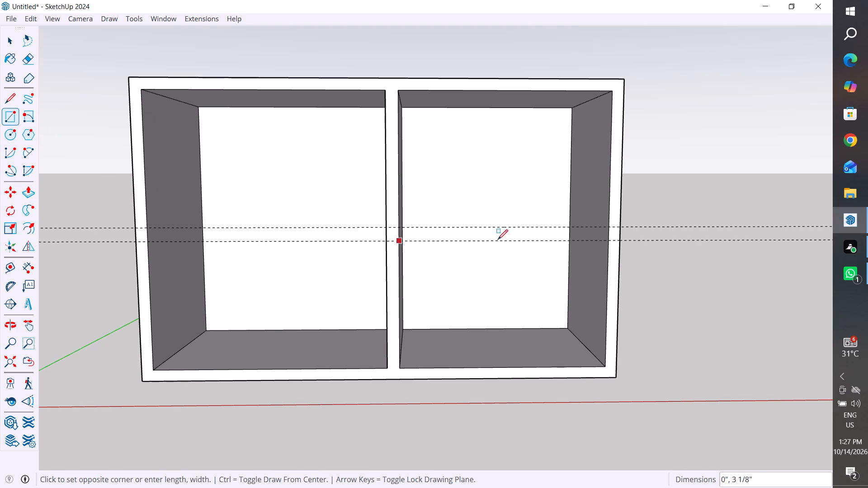
left_click(608, 227)
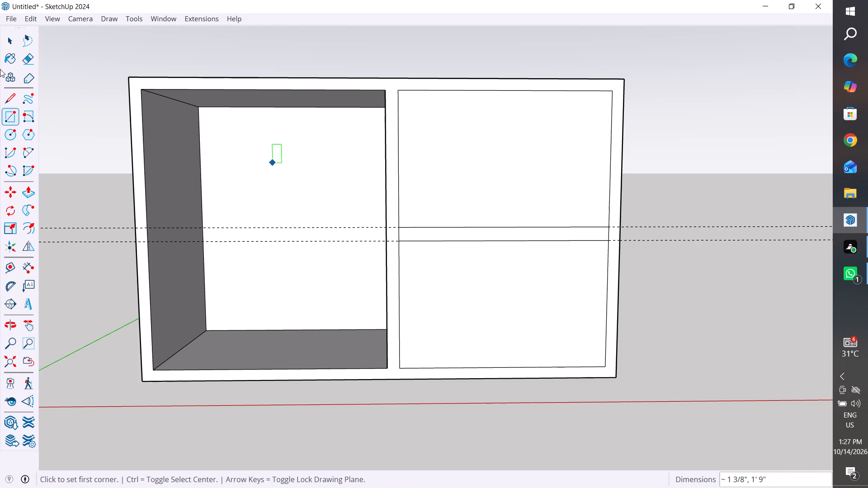
Delete the front faces above and below the shelf strip to reopen the right compartment.
left_click(22, 39)
left_click(16, 38)
left_click(472, 165)
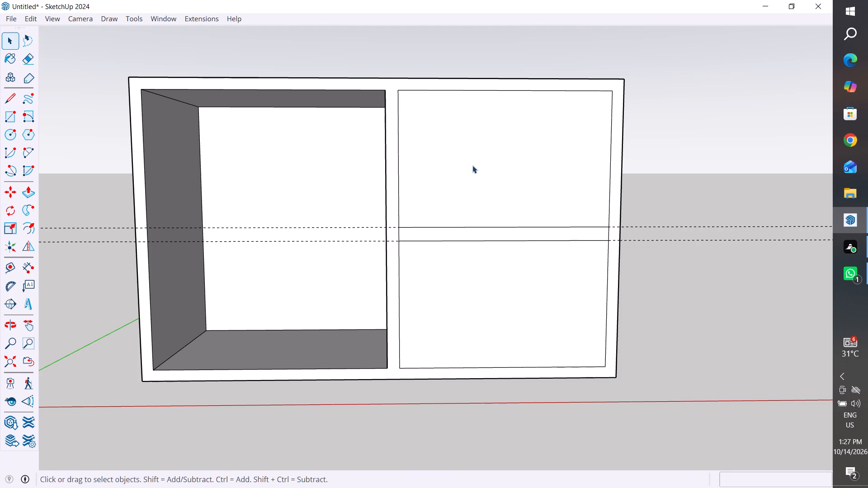
key("Delete")
left_click(507, 284)
key("Delete")
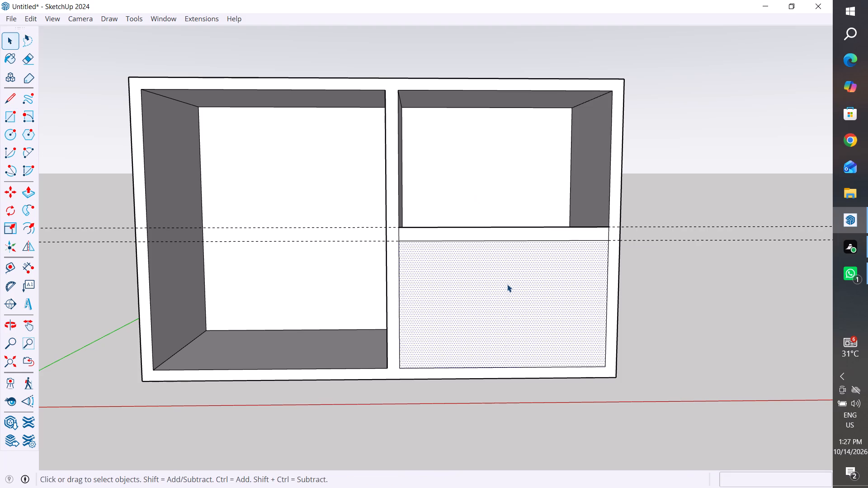
Push/Pull the back of the shelf strip 1' 9 1/2" toward the cabinet's rear.
middle_click_drag(565, 291, 547, 449)
scroll(537, 263, "up", 4)
middle_click_drag(565, 304, 565, 310)
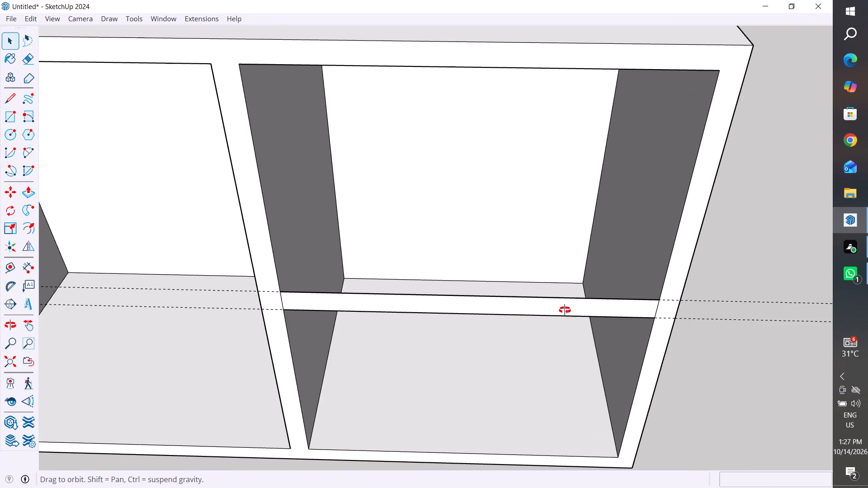
middle_click_drag(565, 310, 447, 306)
scroll(556, 206, "up", 4)
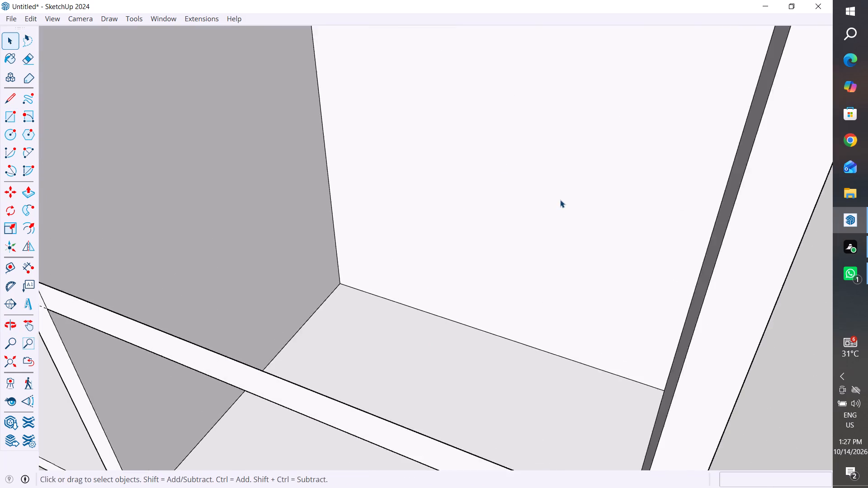
middle_click_drag(567, 224, 522, 256)
scroll(618, 224, "down", 7)
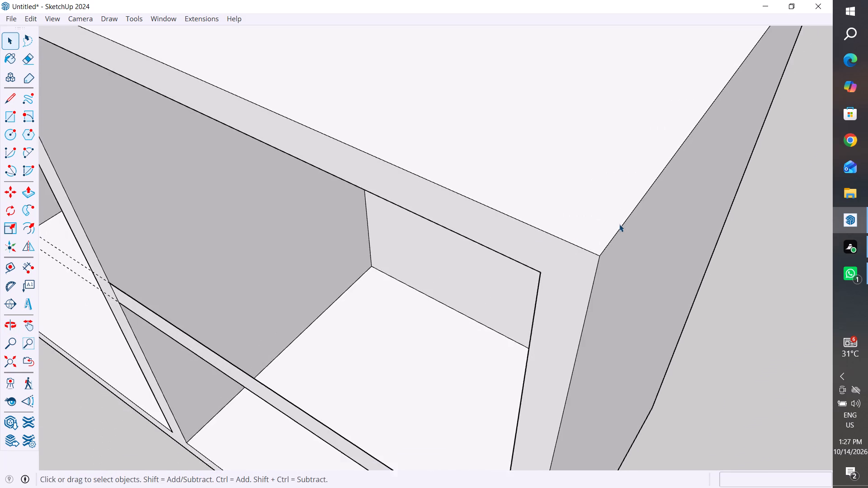
scroll(619, 224, "down", 10)
middle_click_drag(623, 274, 510, 245)
scroll(407, 262, "up", 4)
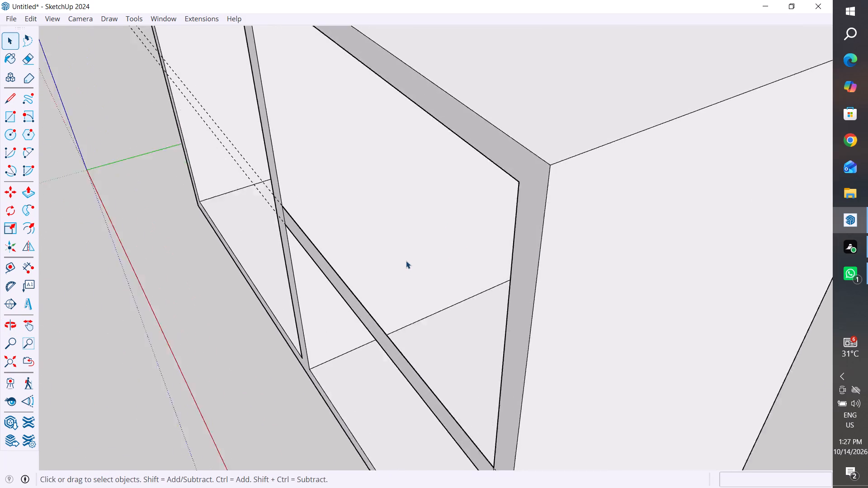
scroll(406, 261, "up", 1)
middle_click_drag(430, 275, 397, 286)
scroll(291, 315, "up", 4)
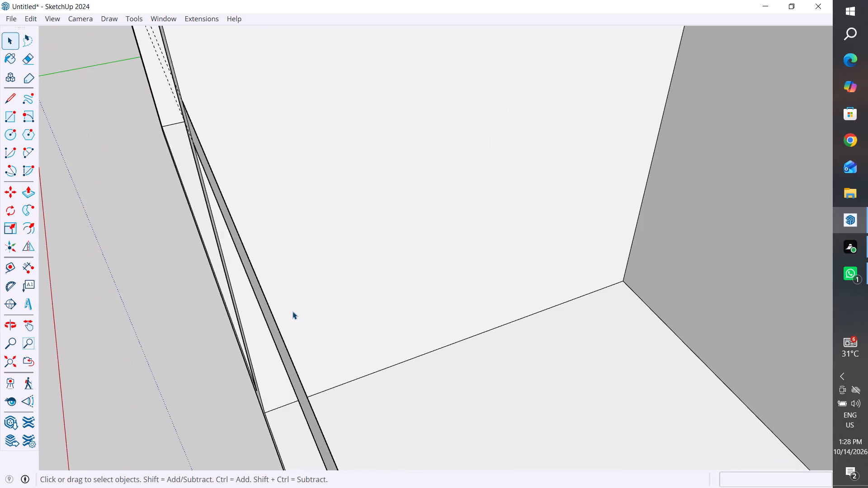
middle_click_drag(374, 296, 331, 292)
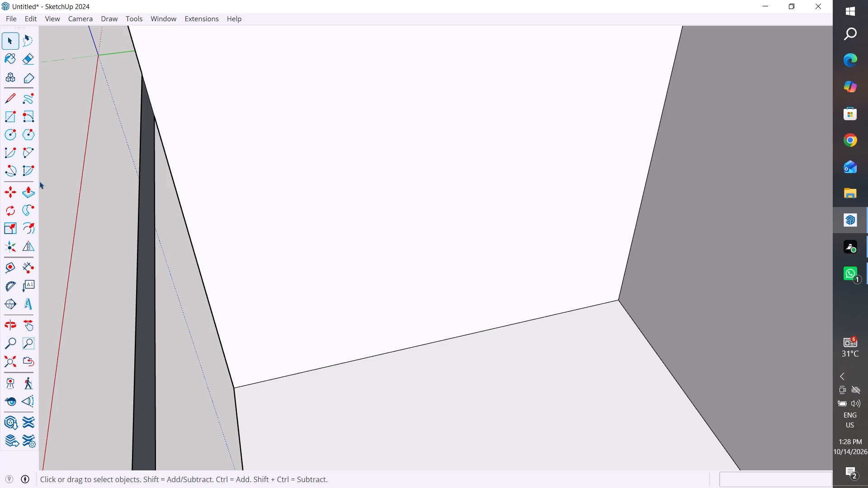
left_click(25, 192)
left_click(151, 266)
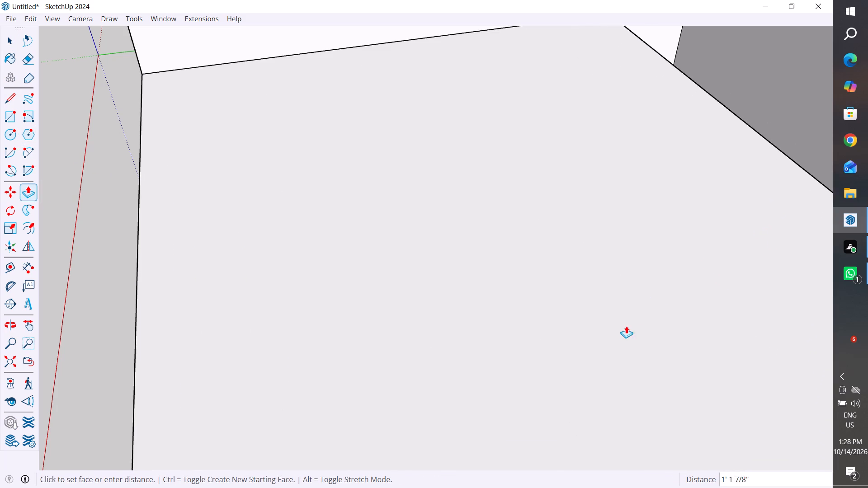
scroll(623, 328, "down", 5)
middle_click_drag(641, 319, 743, 218)
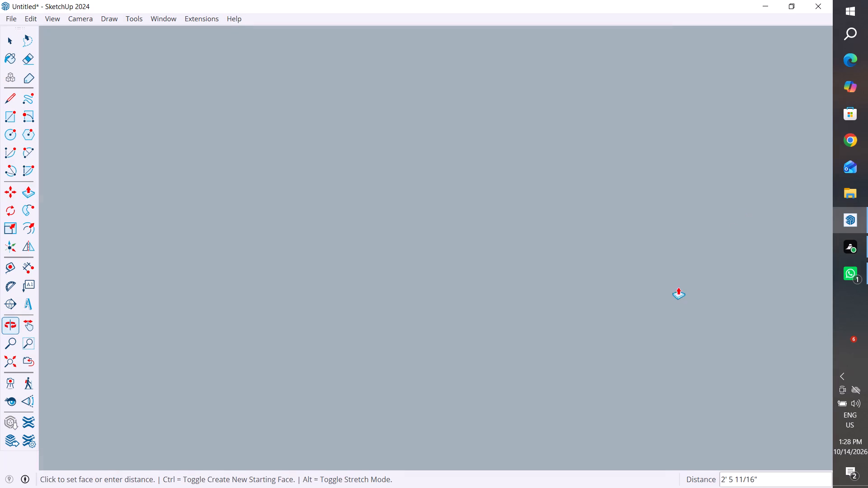
scroll(634, 321, "down", 9)
left_click(634, 321)
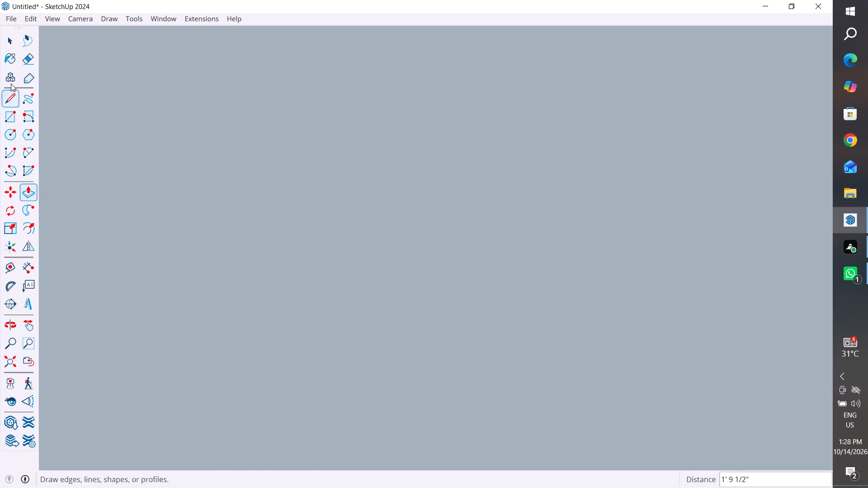
left_click(16, 45)
Show hidden back edges and push the shelf's protruding rear face 3 1/2" inward, ending at the endpoint inside the cabinet.
scroll(515, 339, "down", 17)
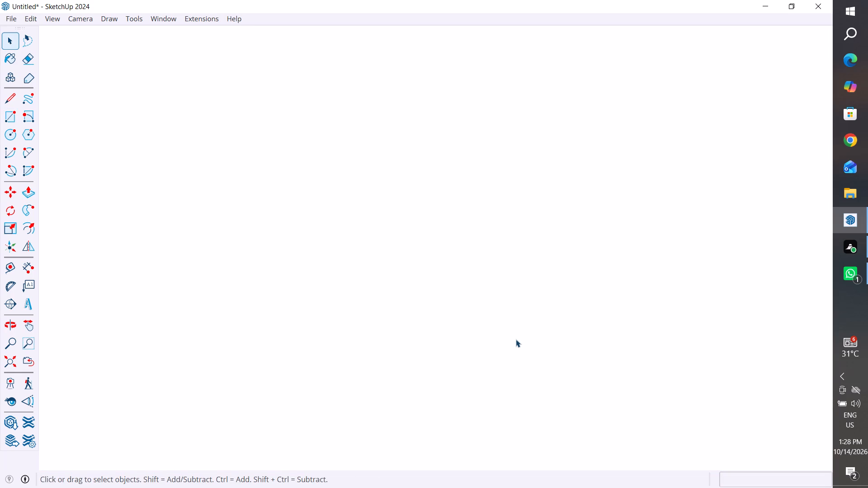
scroll(516, 339, "down", 5)
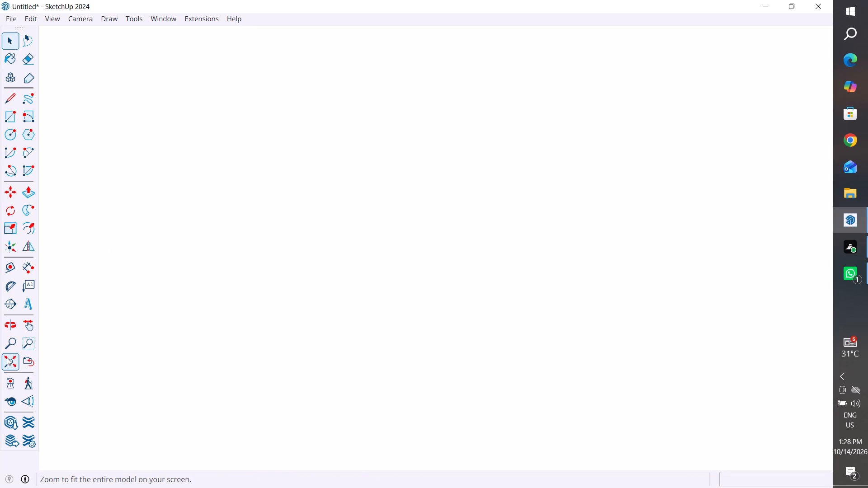
left_click(7, 357)
scroll(575, 317, "up", 7)
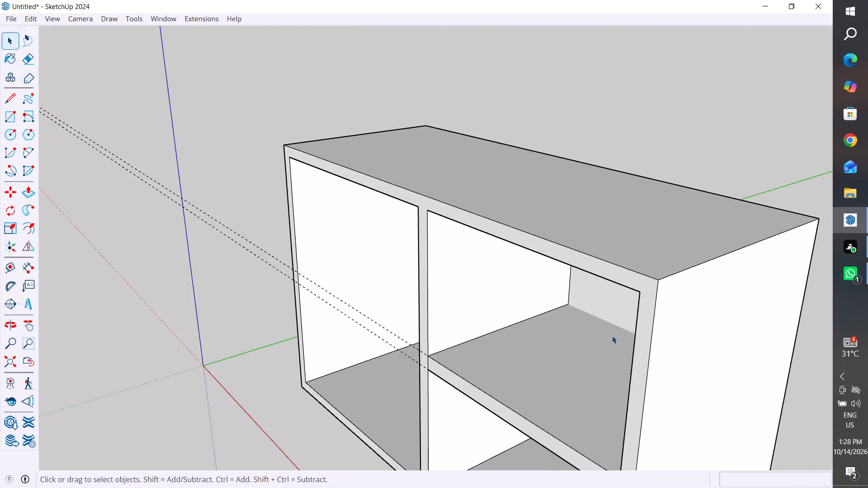
scroll(614, 336, "up", 1)
middle_click_drag(614, 337, 340, 284)
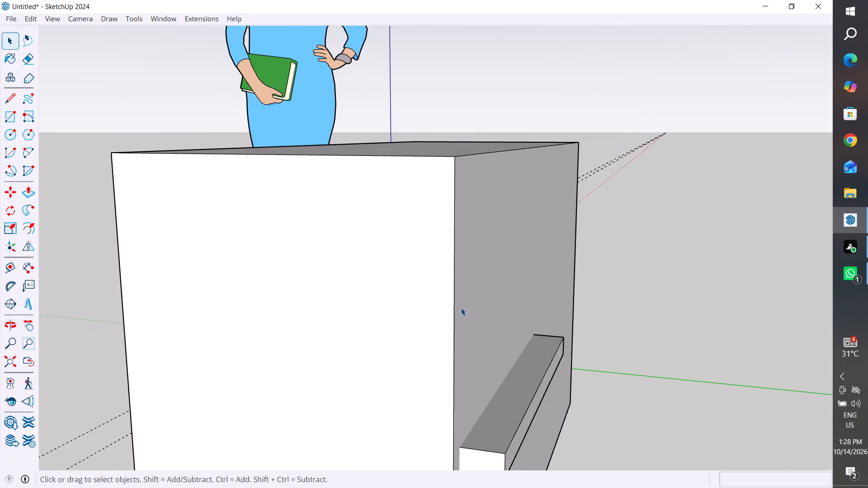
scroll(462, 301, "down", 4)
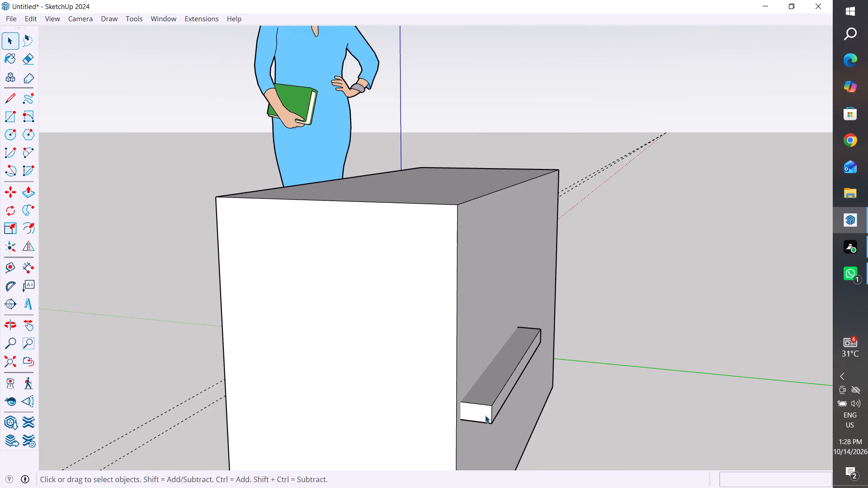
left_click(497, 410)
left_click(24, 195)
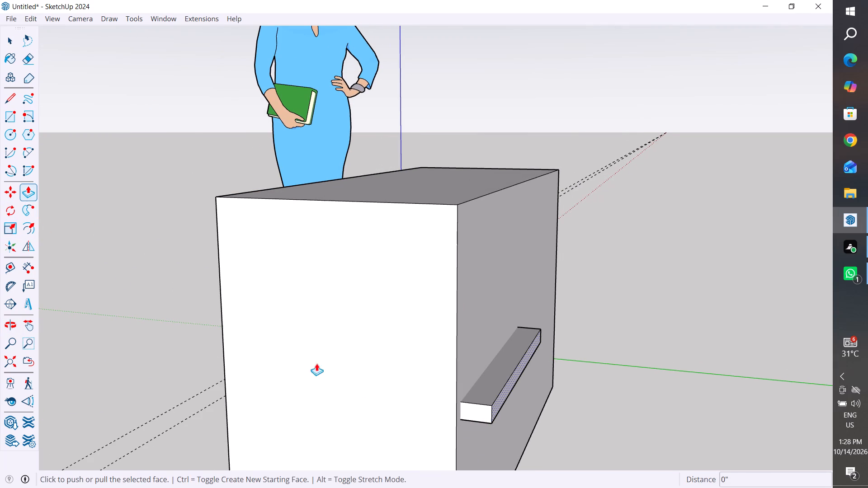
key("k")
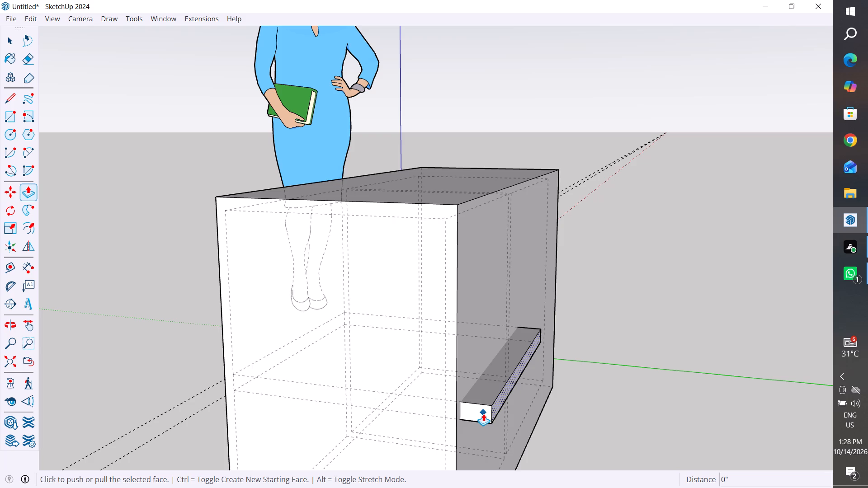
left_click(494, 419)
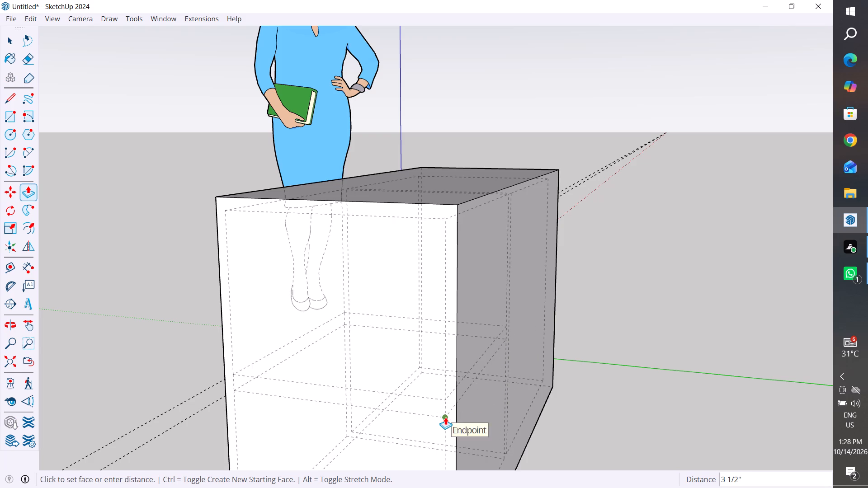
left_click(445, 417)
Delete both horizontal guides crossing the front of the cabinet.
scroll(612, 408, "down", 4)
middle_click_drag(617, 402, 751, 389)
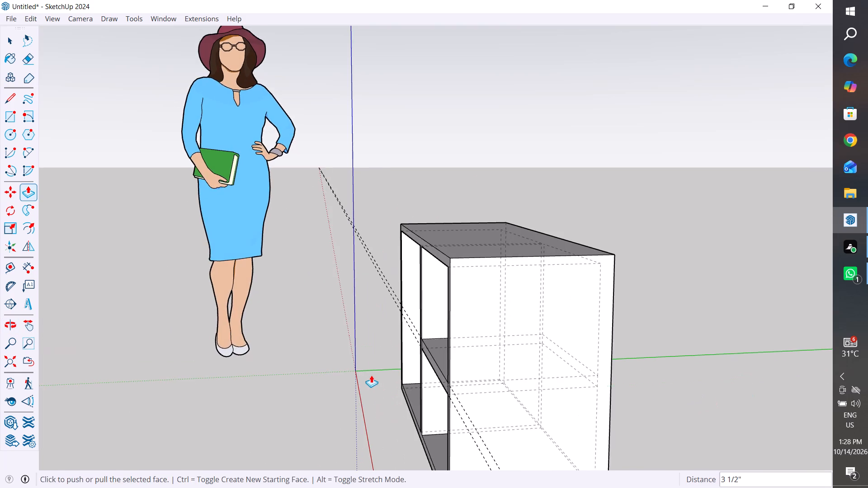
scroll(371, 375, "down", 5)
middle_click_drag(417, 396, 620, 385)
scroll(433, 317, "up", 4)
middle_click_drag(483, 370, 664, 365)
left_click(17, 45)
left_click(303, 168)
scroll(385, 297, "down", 5)
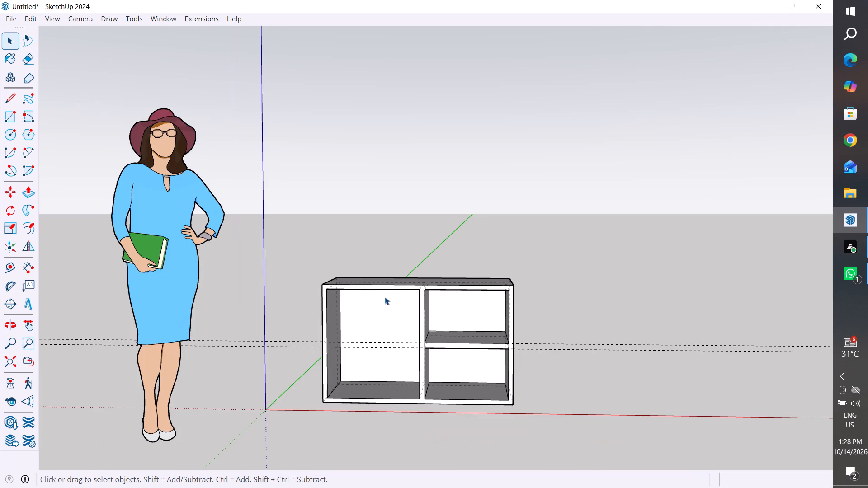
left_click(482, 425)
left_click_drag(292, 330, 289, 350)
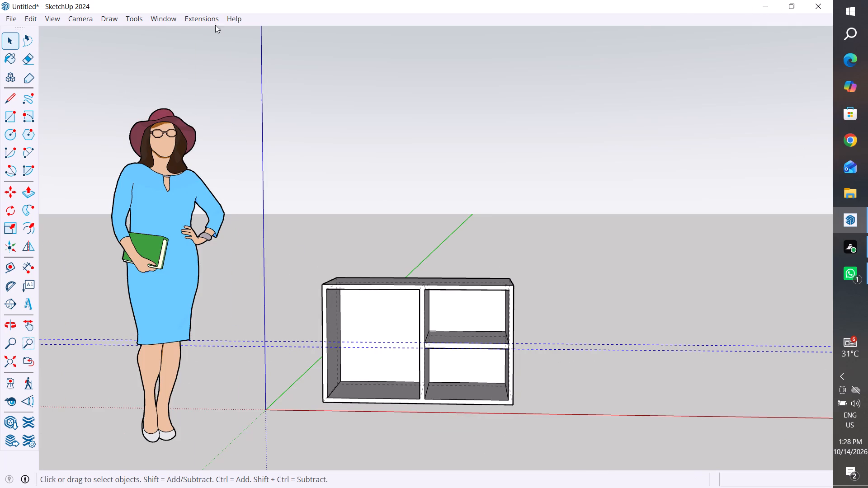
left_click(153, 24)
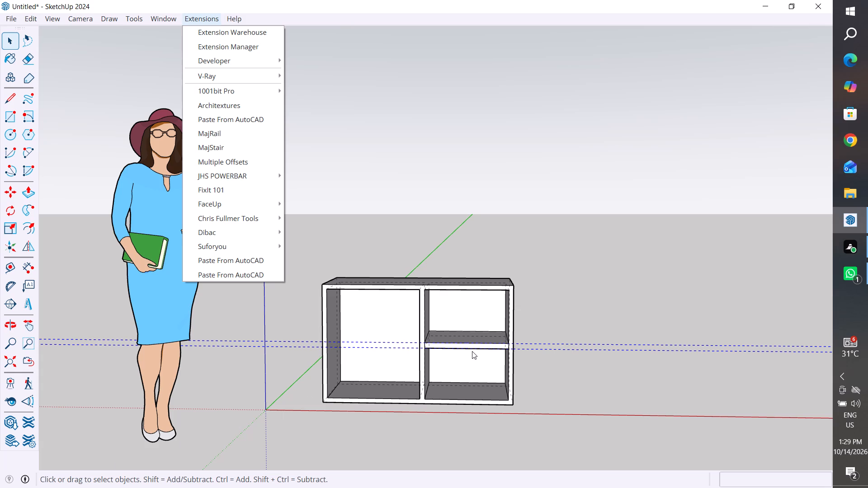
scroll(472, 351, "up", 9)
scroll(484, 365, "down", 4)
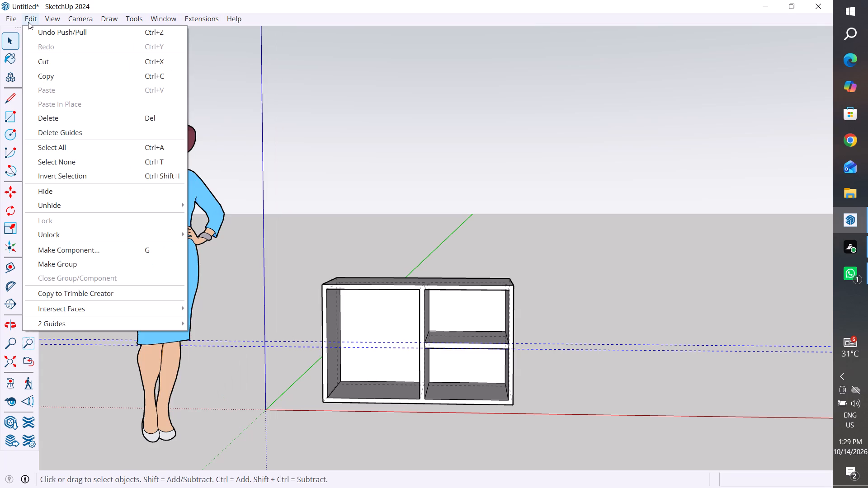
left_click(71, 135)
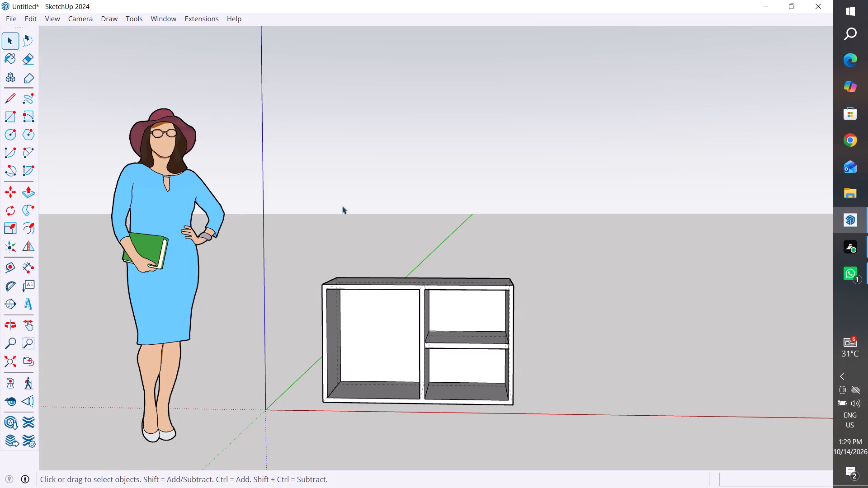
Turn off the display of the cabinet's hidden back edges.
scroll(376, 338, "down", 4)
middle_click_drag(383, 352, 399, 394)
left_click(400, 405)
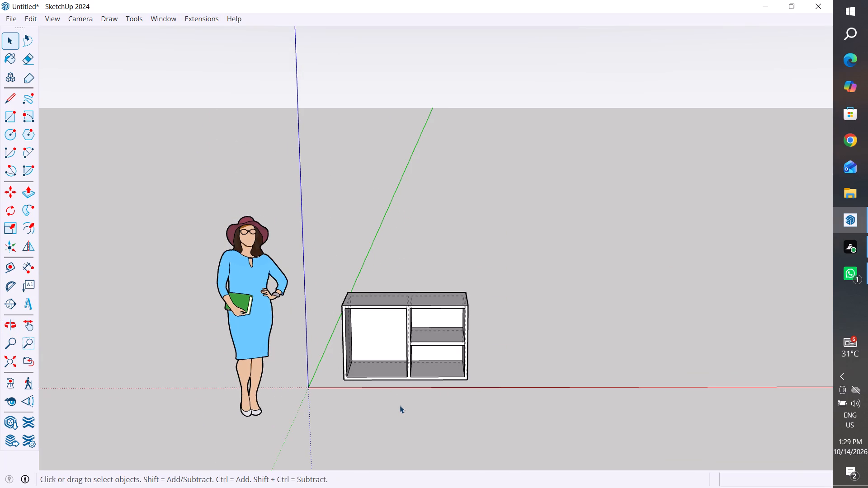
key("k")
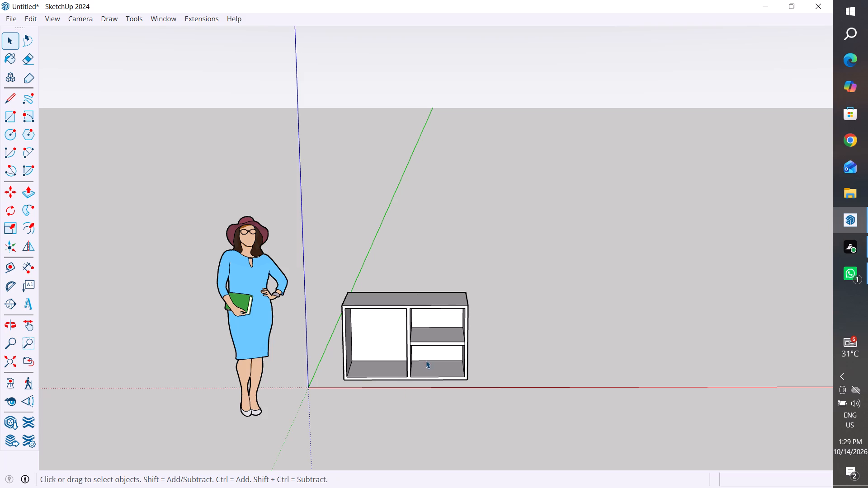
Draw a vertical line about 1 1/8" long from the left compartment's upper-left front corner to the cabinet's top edge.
middle_click_drag(442, 352, 414, 357)
scroll(414, 356, "up", 3)
middle_click_drag(389, 347, 407, 352)
scroll(351, 391, "up", 2)
scroll(301, 274, "up", 3)
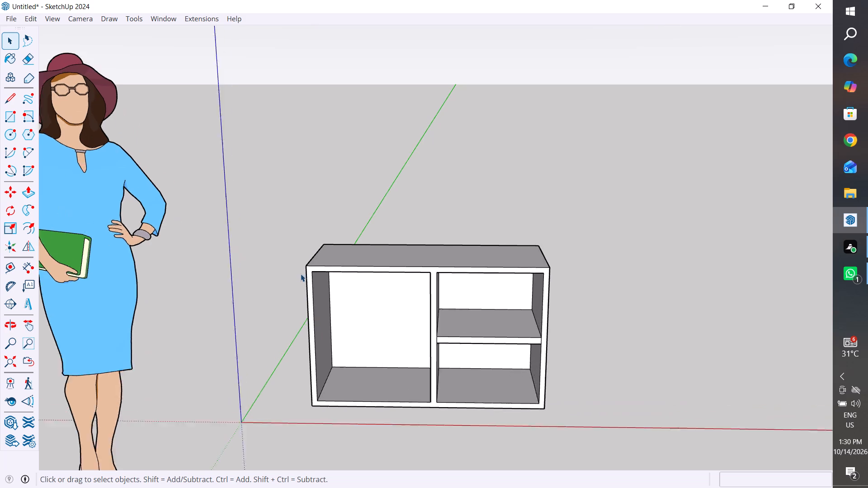
scroll(301, 274, "up", 2)
scroll(623, 282, "down", 3)
scroll(383, 282, "up", 4)
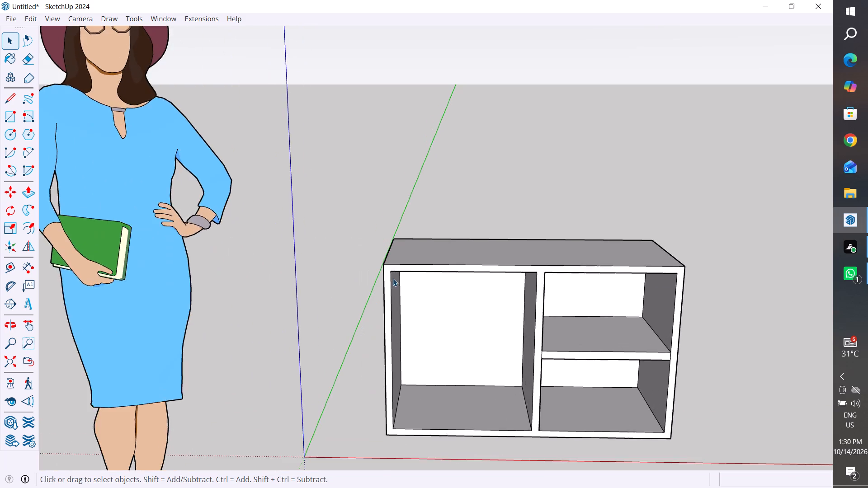
scroll(393, 278, "up", 2)
left_click(8, 99)
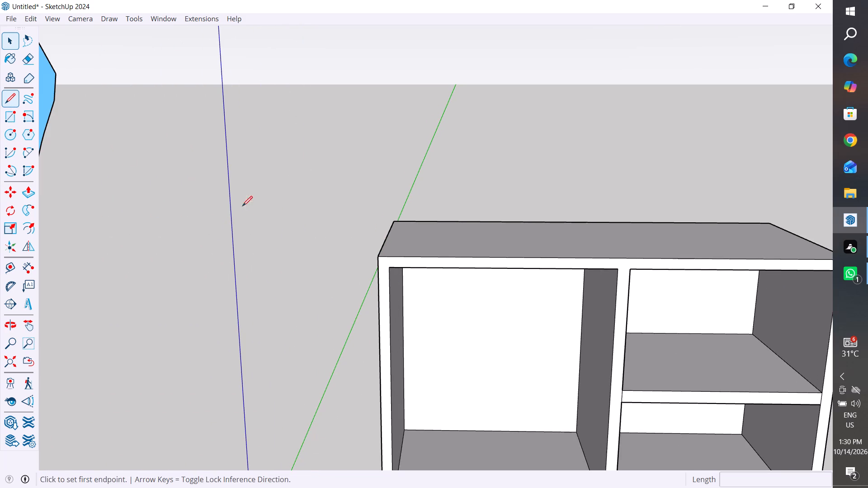
left_click(389, 270)
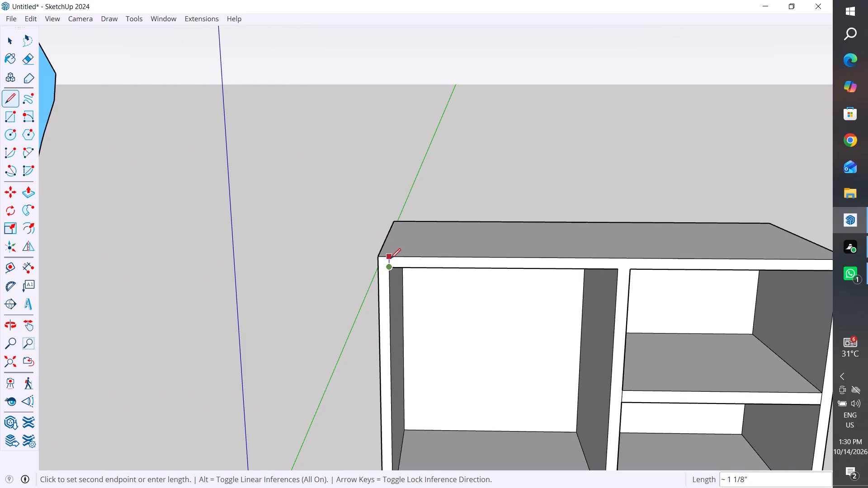
left_click(390, 258)
scroll(390, 258, "down", 5)
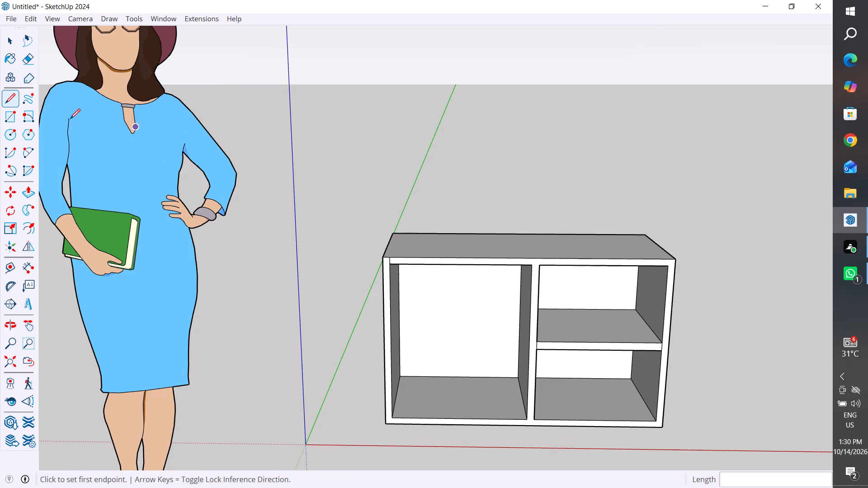
left_click(13, 38)
Draw a vertical line about 1 1/8" long from the left compartment's lower-left front corner to the cabinet's bottom edge.
left_click(5, 100)
middle_click_drag(432, 405, 460, 284)
scroll(412, 418, "up", 14)
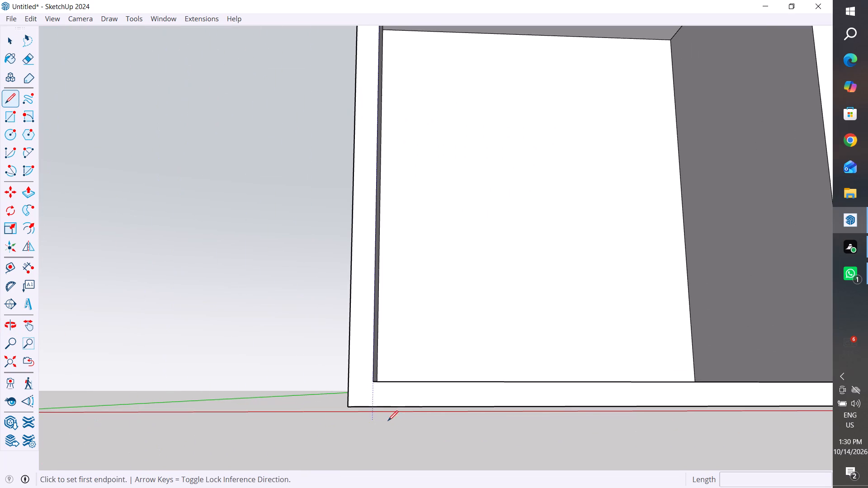
scroll(372, 383, "up", 4)
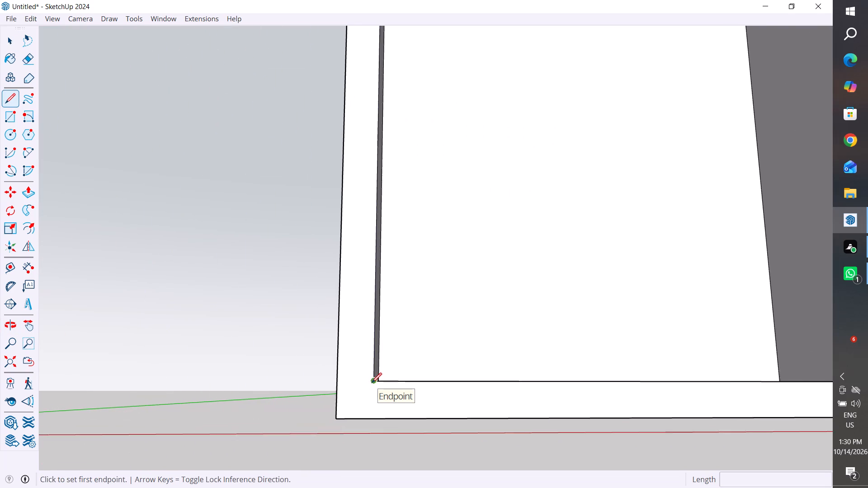
scroll(372, 383, "up", 3)
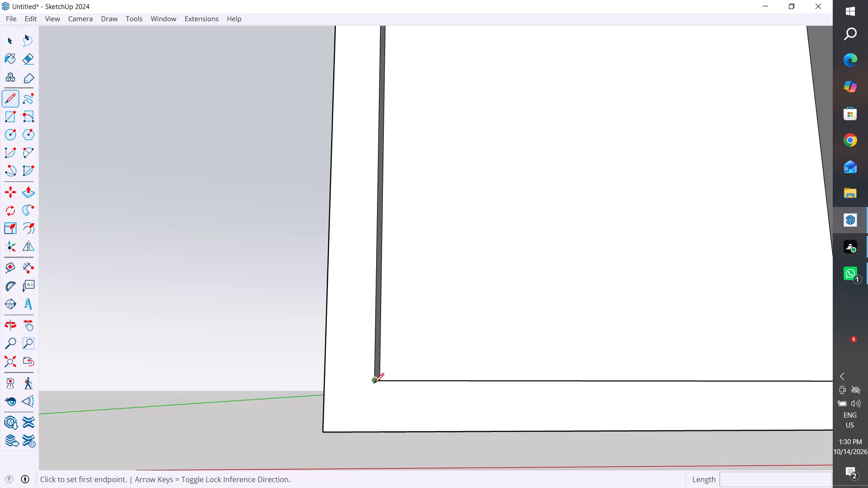
left_click(374, 383)
left_click(373, 431)
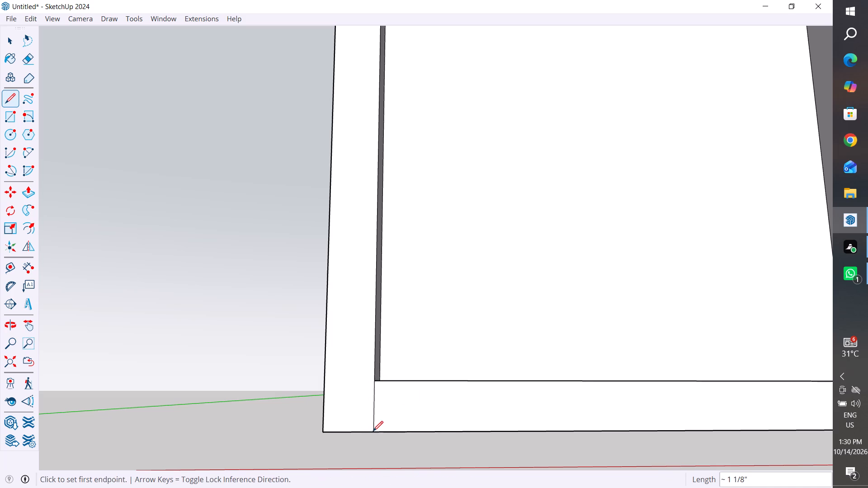
scroll(389, 428, "down", 13)
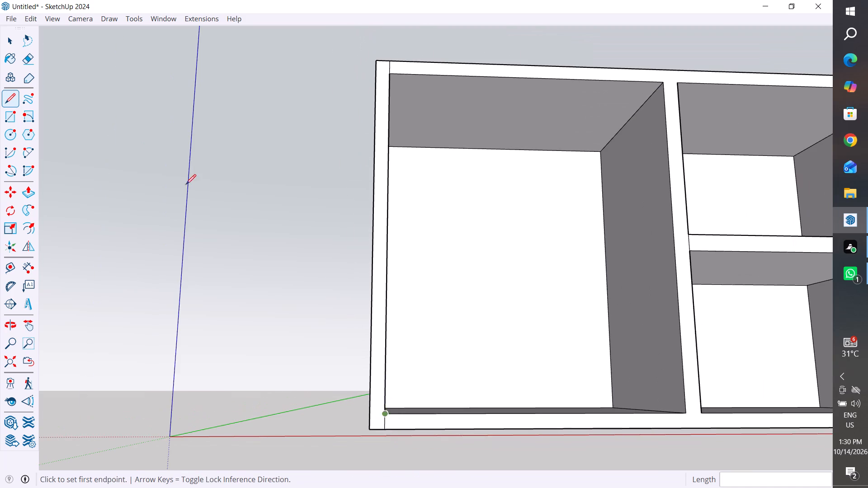
left_click(13, 44)
Draw a 1' 7 3/16" line across the cabinet's top face, from the left panel's front seam to the back edge.
scroll(391, 413, "down", 5)
middle_click_drag(388, 349, 389, 487)
middle_click_drag(534, 300, 29, 363)
middle_click_drag(575, 312, 546, 300)
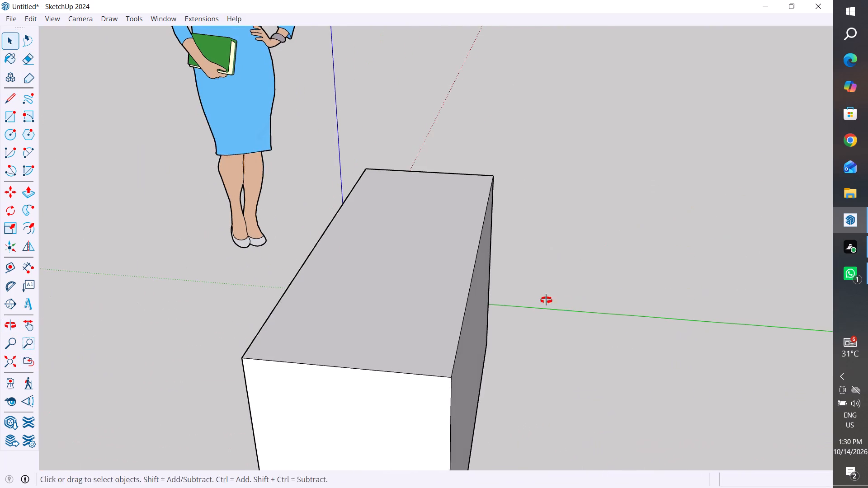
middle_click_drag(546, 300, 764, 256)
middle_click_drag(491, 324, 763, 404)
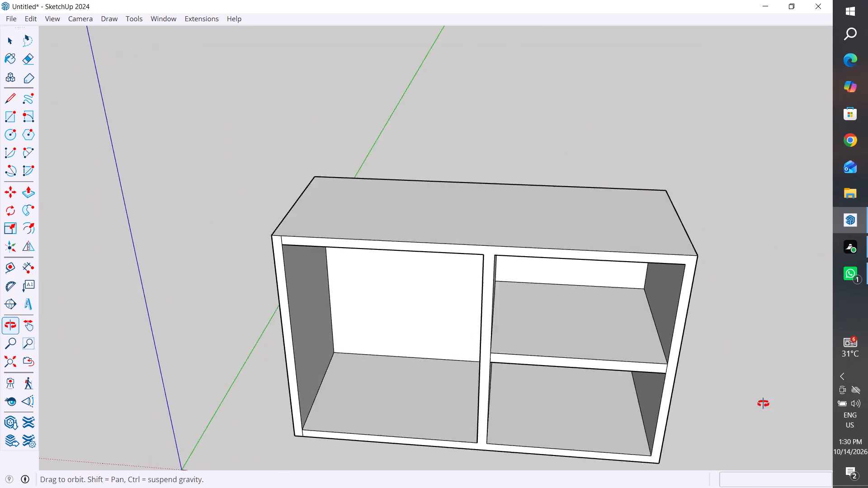
middle_click_drag(763, 404, 699, 291)
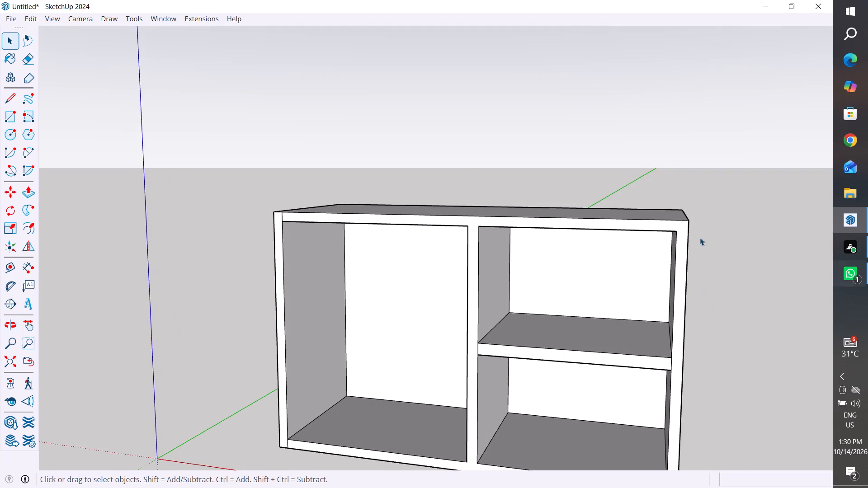
left_click(5, 97)
middle_click_drag(523, 229, 444, 429)
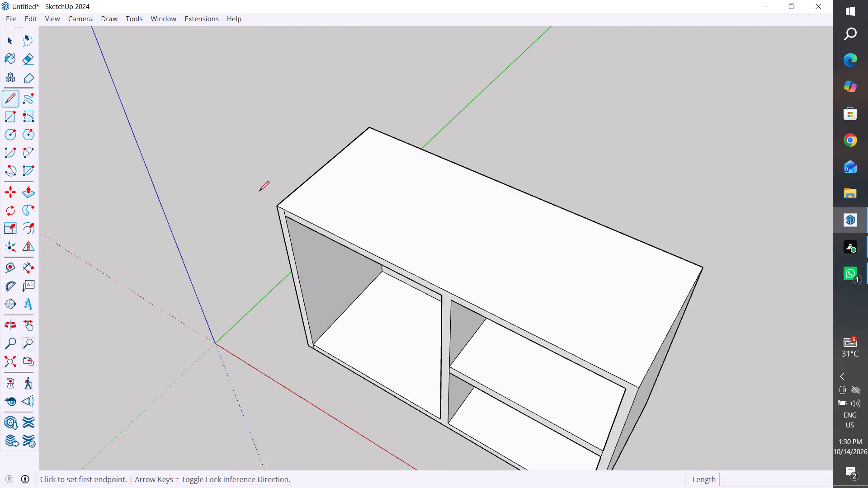
left_click(284, 208)
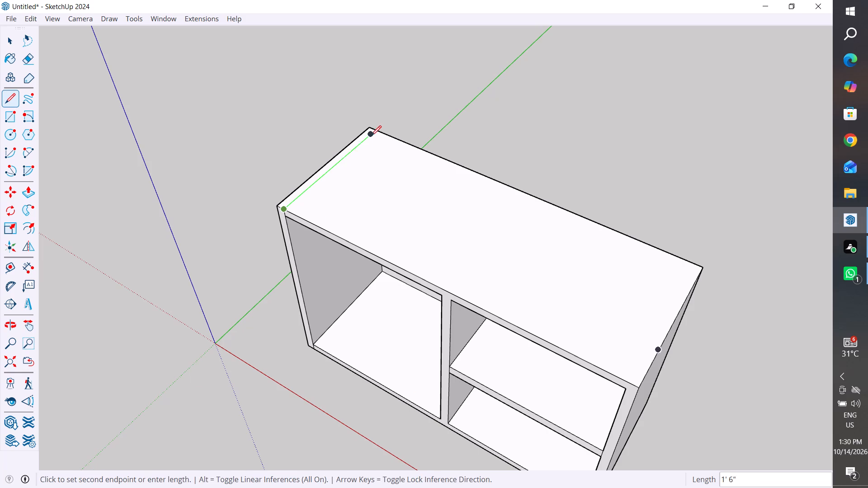
left_click(378, 131)
left_click(9, 47)
Draw a 2' 6" vertical line down the cabinet's back face, continuing the left panel's seam from the top face.
scroll(240, 373, "down", 5)
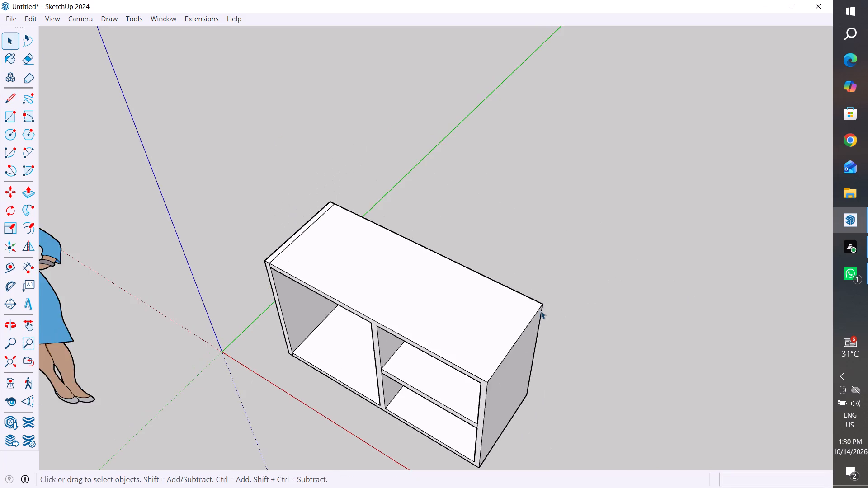
middle_click_drag(550, 309, 2, 292)
middle_click_drag(627, 296, 453, 159)
left_click(14, 95)
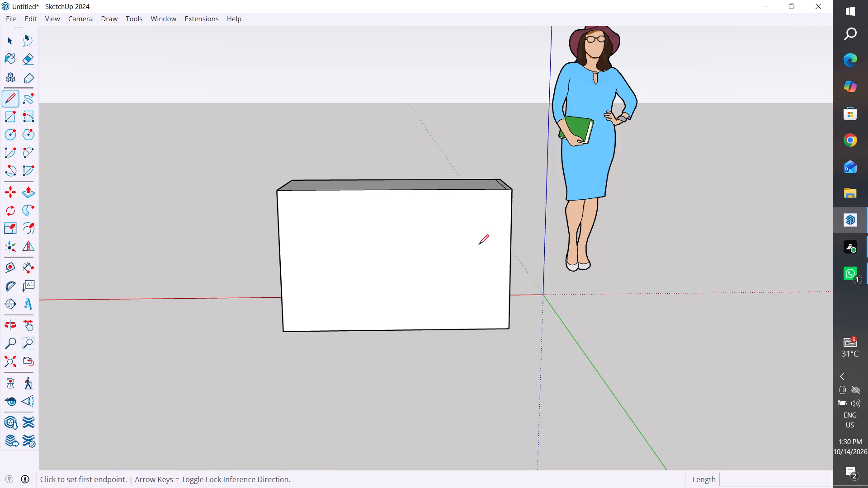
left_click(504, 190)
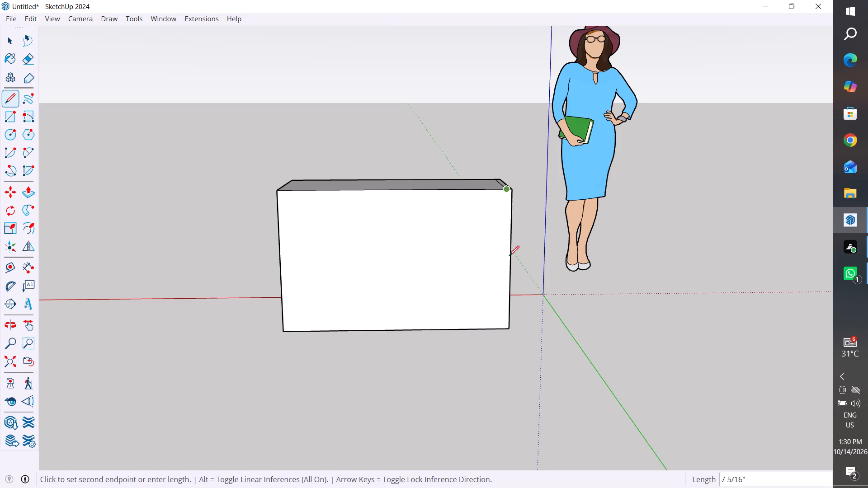
left_click(505, 333)
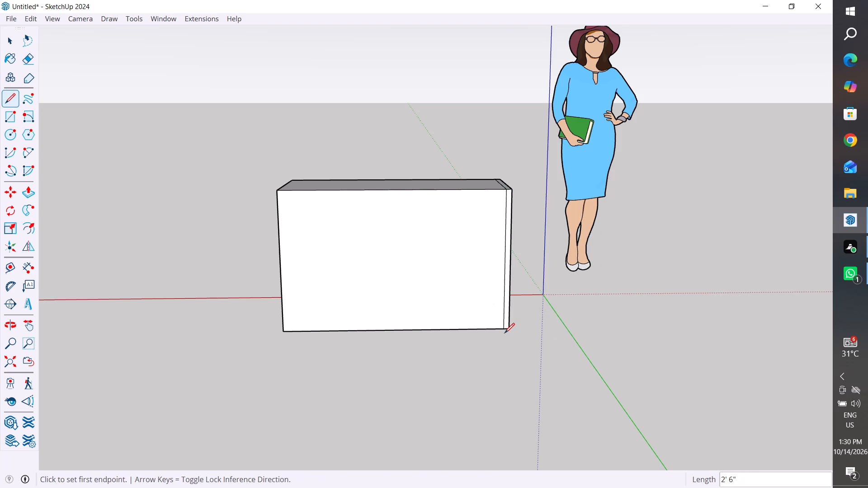
left_click(9, 44)
Draw a 1' 7 3/16" line across the cabinet's underside, joining the left panel's back seam to its front seam.
scroll(393, 357, "down", 5)
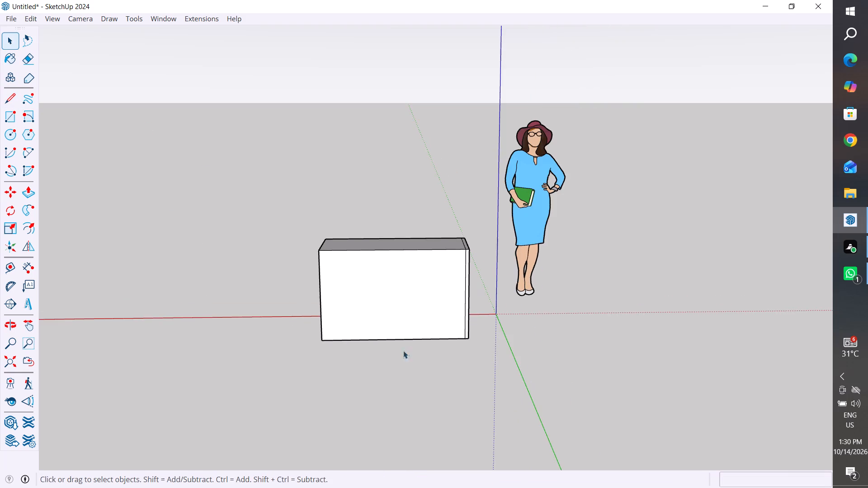
middle_click_drag(412, 350, 664, 279)
middle_click_drag(509, 350, 432, 135)
scroll(499, 337, "up", 1)
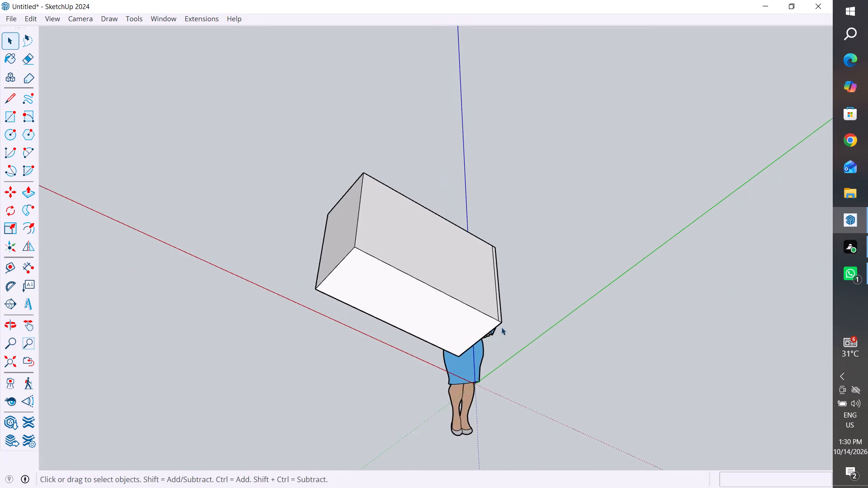
scroll(501, 327, "up", 1)
middle_click_drag(524, 286, 258, 205)
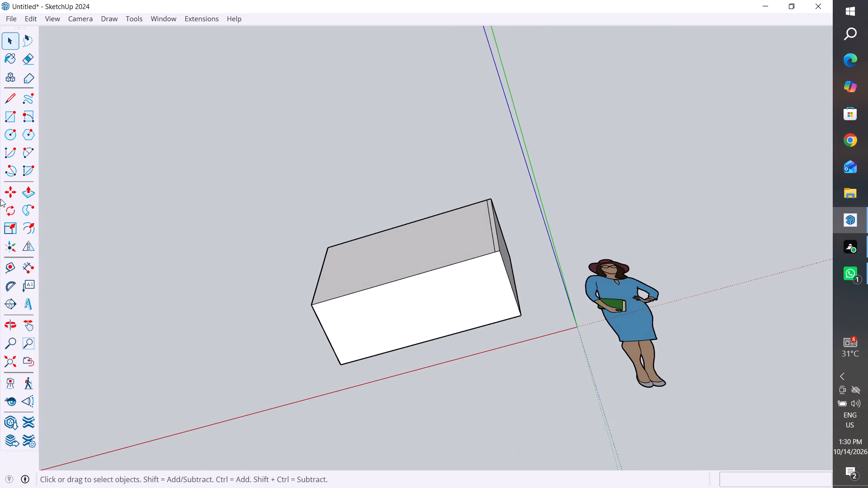
left_click(14, 95)
scroll(526, 320, "up", 2)
scroll(538, 272, "up", 3)
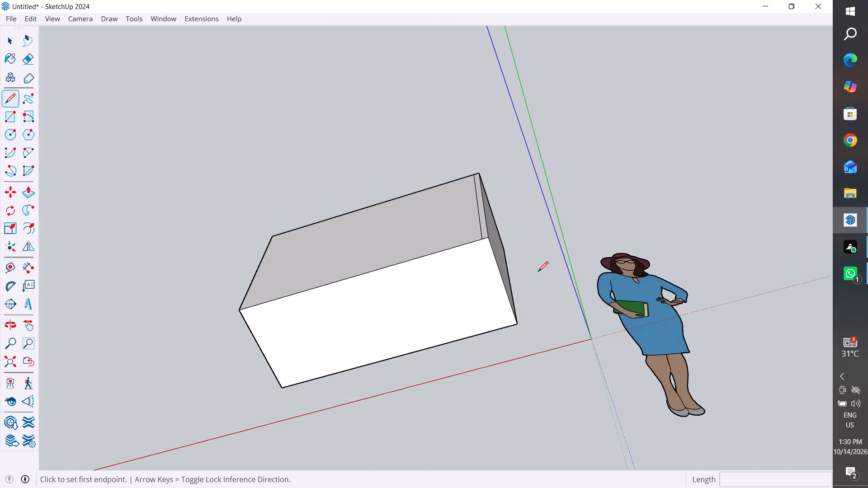
left_click(469, 236)
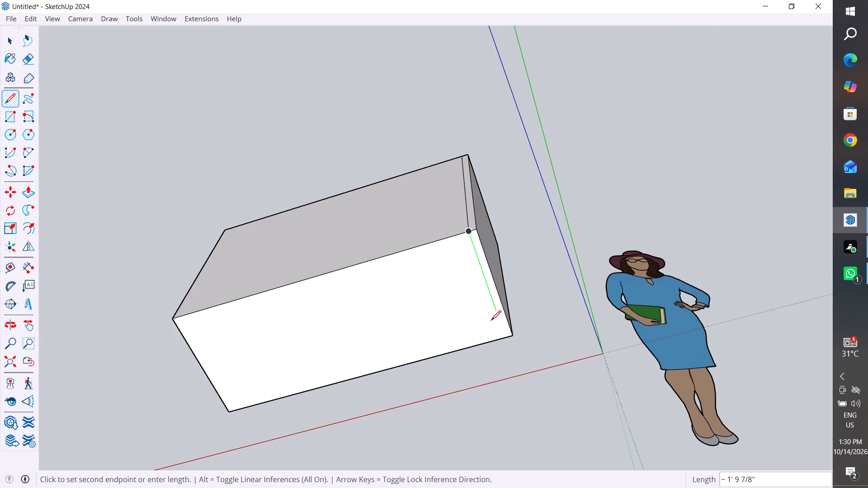
left_click(505, 339)
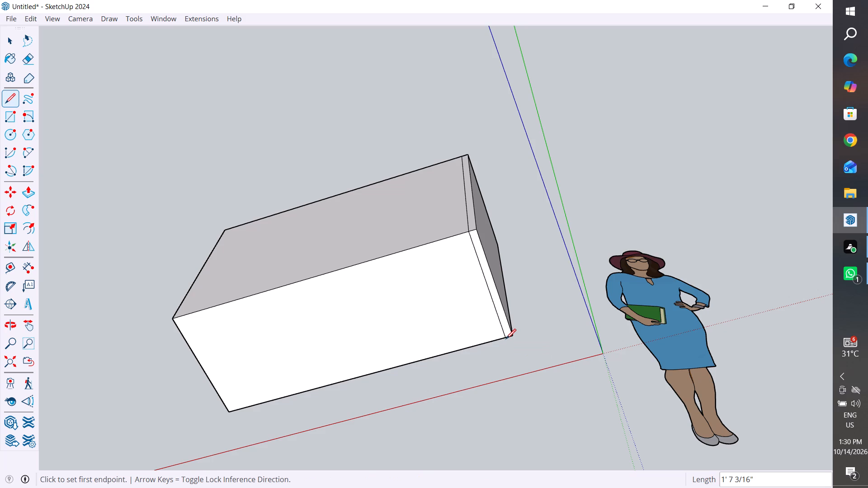
left_click(14, 47)
Select the left side panel's front seam edge, its inner face, its narrow front face and its outer side face together.
scroll(440, 224, "down", 4)
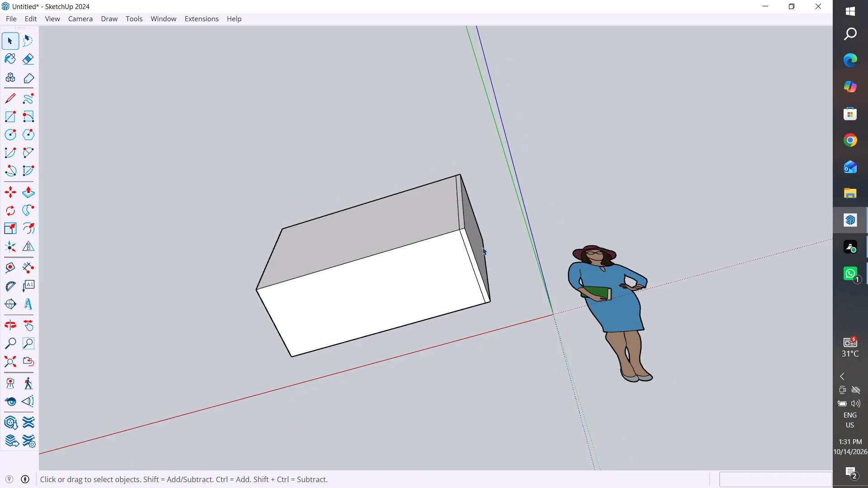
middle_click_drag(351, 185, 0, 277)
middle_click_drag(450, 216, 46, 308)
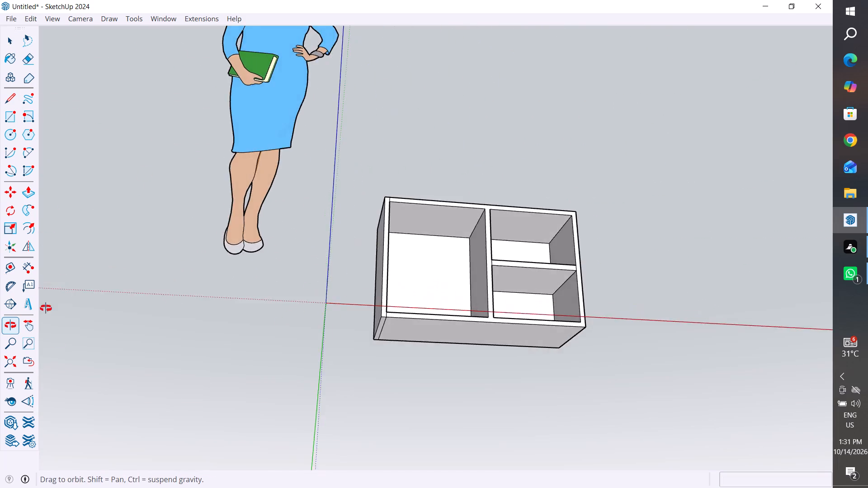
middle_click_drag(46, 308, 51, 434)
middle_click_drag(302, 366, 176, 407)
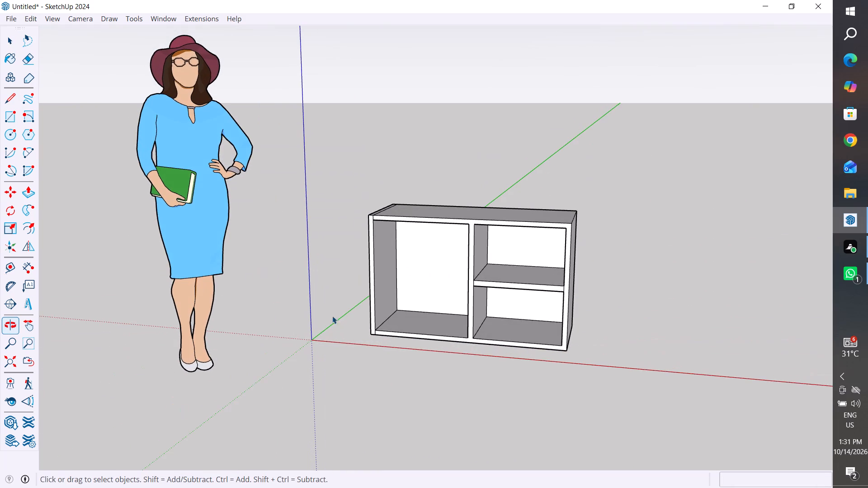
scroll(377, 260, "up", 8)
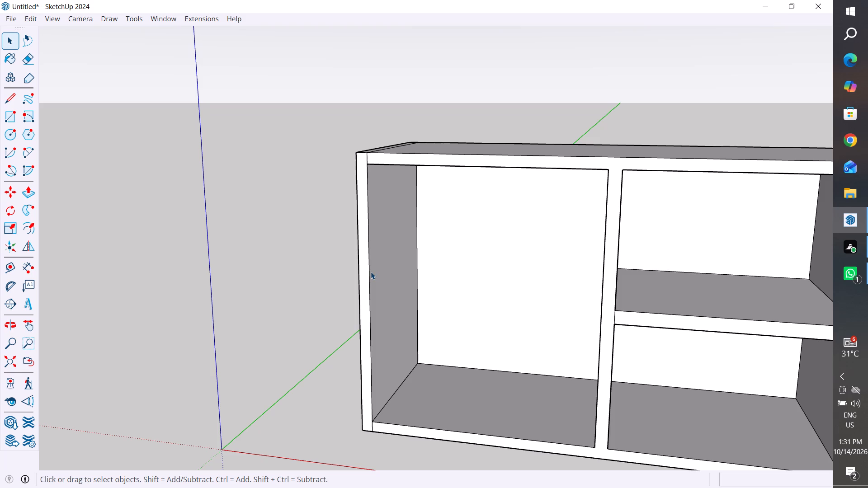
left_click(371, 272)
scroll(382, 271, "up", 4)
left_click(382, 271, "ctrl")
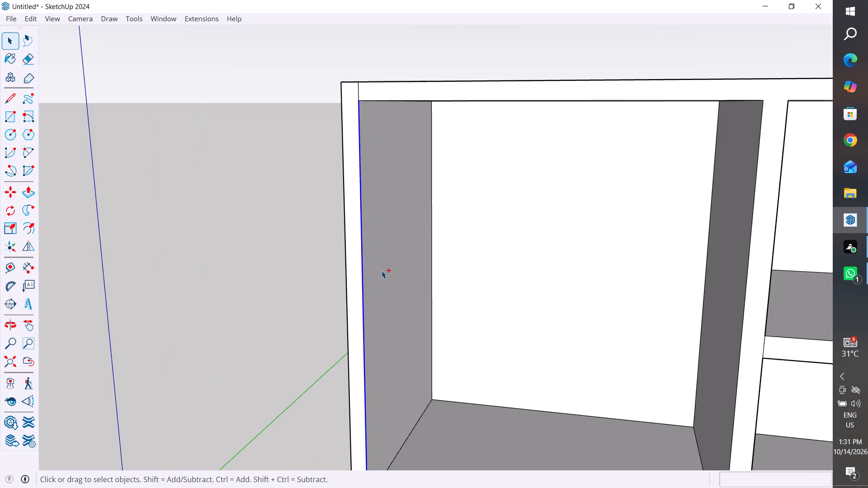
left_click(360, 285, "ctrl")
scroll(407, 307, "down", 5)
middle_click_drag(404, 340, 550, 330)
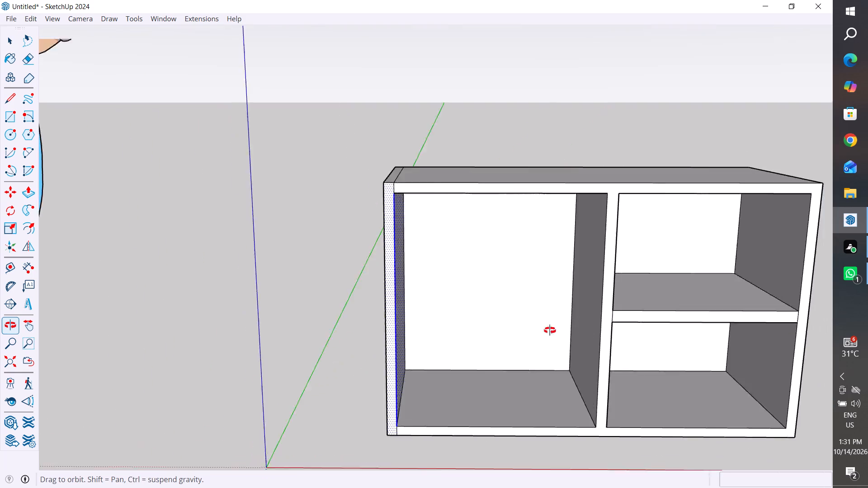
middle_click_drag(550, 330, 615, 344)
scroll(401, 322, "up", 7)
left_click(414, 314, "ctrl")
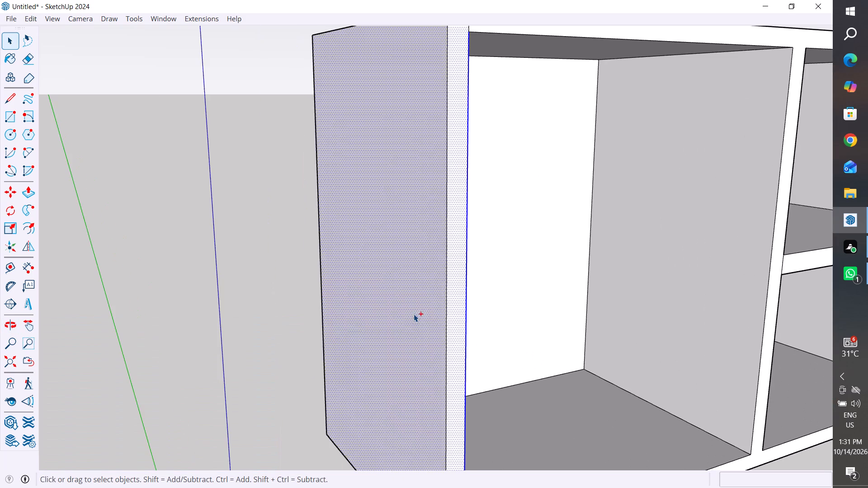
Add the left panel's narrow back, top and bottom faces to the selection.
scroll(496, 306, "down", 6)
middle_click_drag(476, 314, 765, 323)
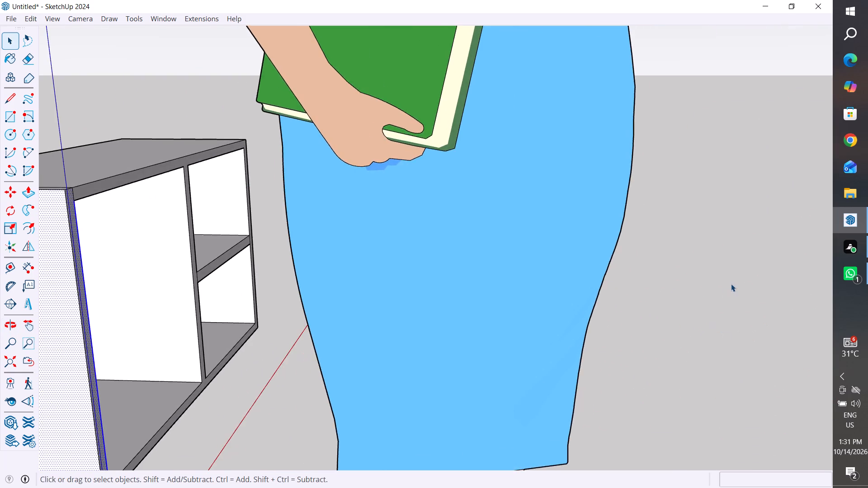
scroll(731, 284, "down", 11)
middle_click_drag(390, 329, 573, 309)
scroll(440, 358, "up", 4)
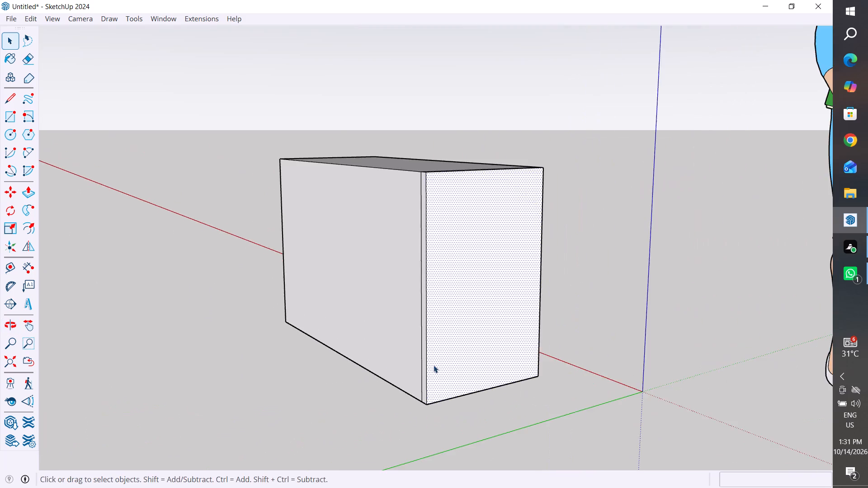
middle_click_drag(432, 379, 545, 367)
scroll(498, 379, "up", 9)
left_click(478, 361, "ctrl")
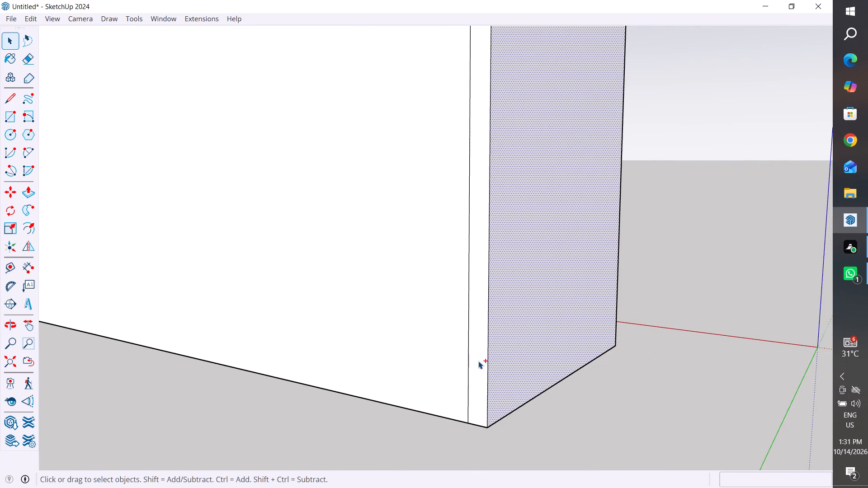
scroll(535, 377, "down", 6)
middle_click_drag(548, 235, 558, 455)
scroll(523, 252, "up", 3)
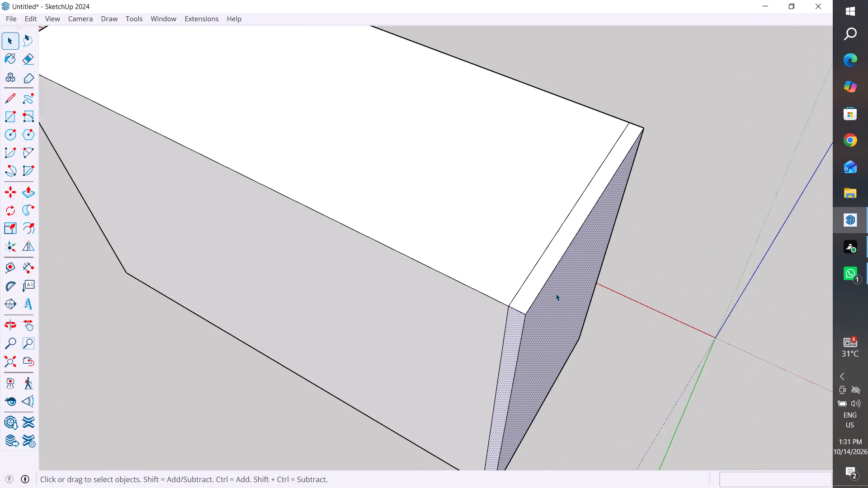
scroll(555, 283, "up", 3)
left_click(545, 253, "ctrl")
scroll(391, 296, "down", 10)
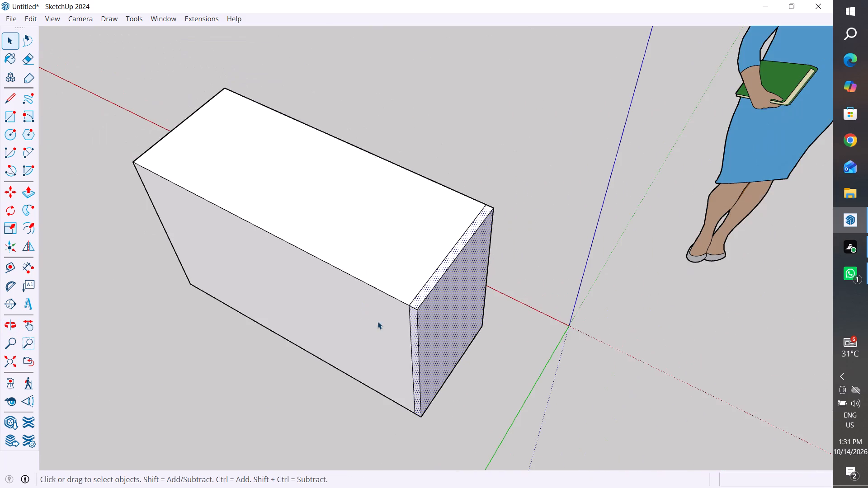
middle_click_drag(422, 345, 242, 127)
middle_click_drag(432, 370, 169, 197)
scroll(371, 329, "up", 4)
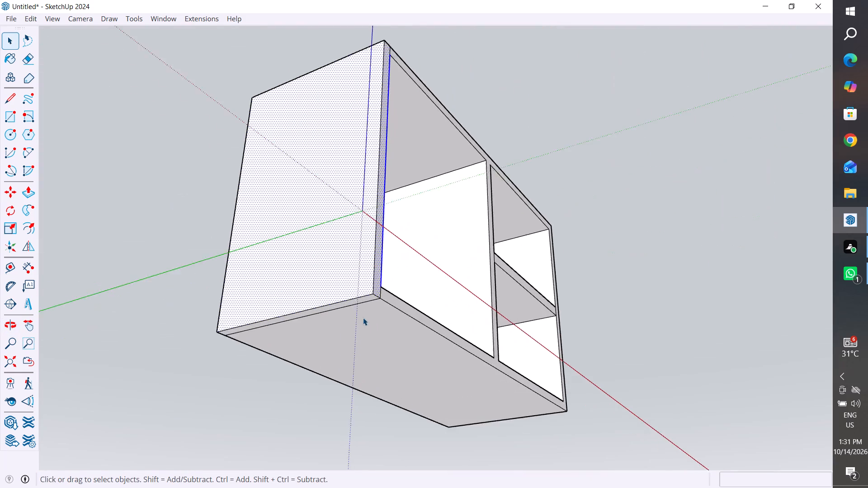
scroll(363, 318, "up", 8)
left_click(367, 281, "ctrl")
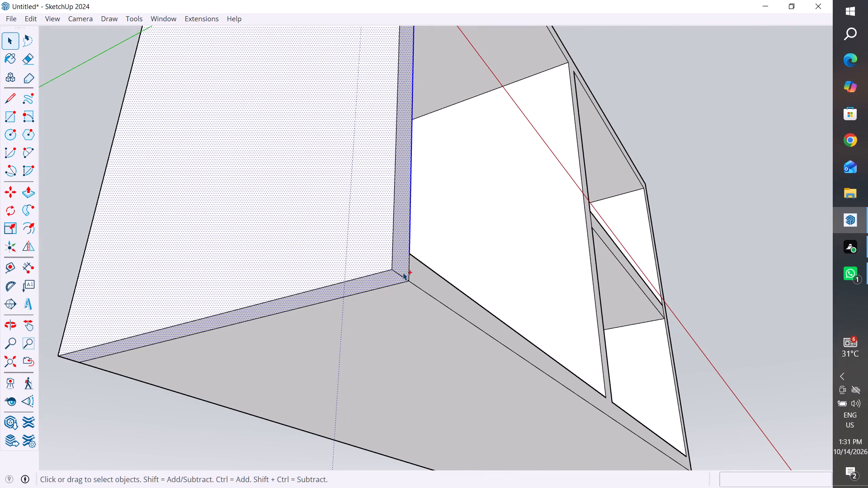
Add the left panel's short bottom front edge and its outer front, bottom and back edges to the selection.
left_click(401, 275, "ctrl")
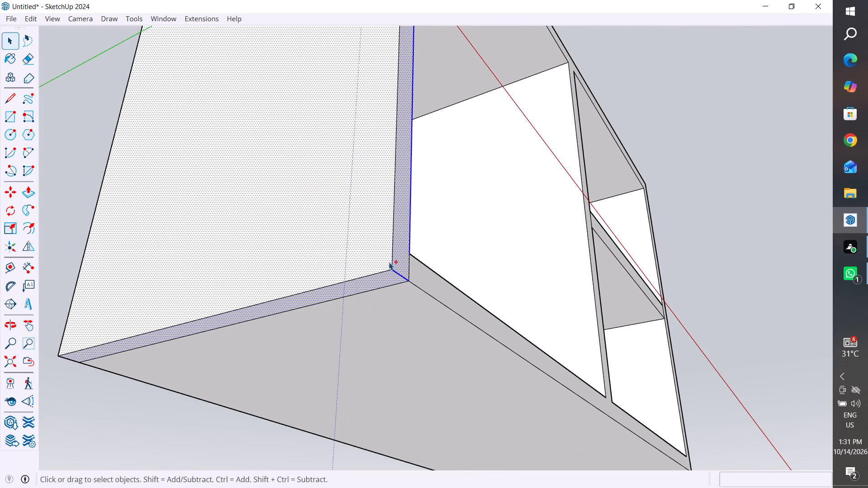
left_click(392, 263, "ctrl")
left_click(384, 270, "ctrl")
scroll(545, 326, "down", 5)
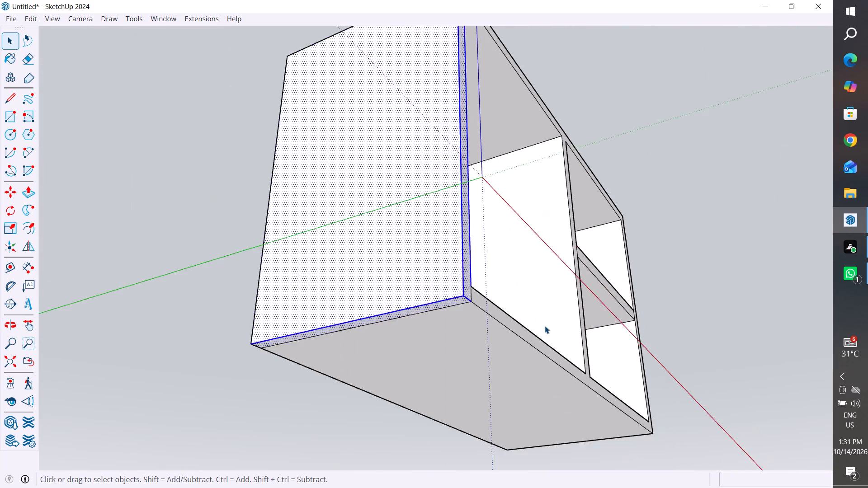
middle_click_drag(325, 355, 742, 418)
scroll(326, 355, "down", 1)
scroll(502, 372, "up", 4)
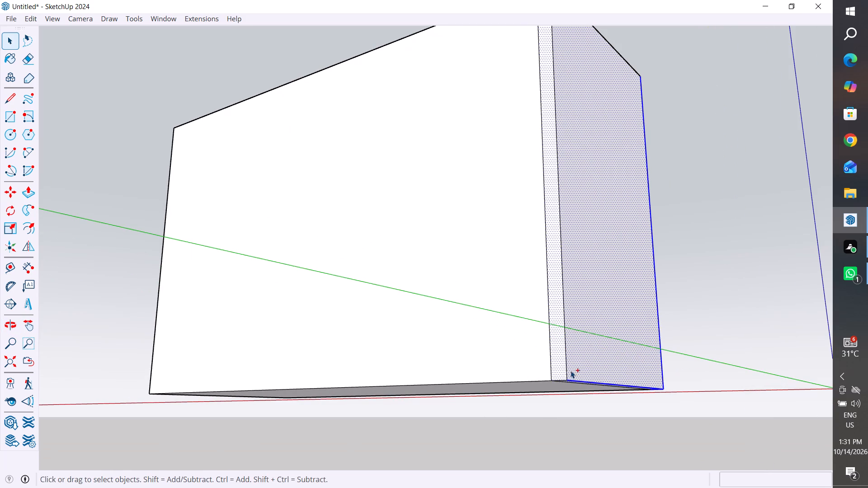
left_click(567, 365, "ctrl")
scroll(488, 334, "down", 4)
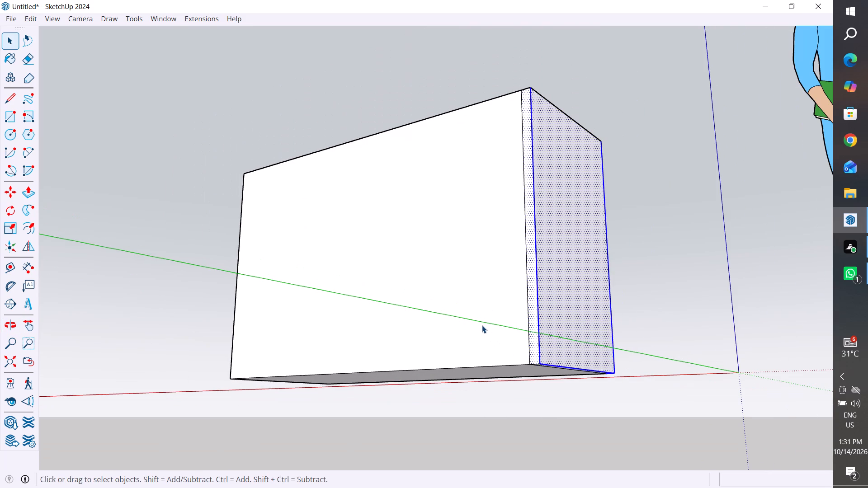
Add the left panel's outer top edge and its seam edges on the cabinet's top, back and underside to the selection.
middle_click_drag(539, 179, 598, 427)
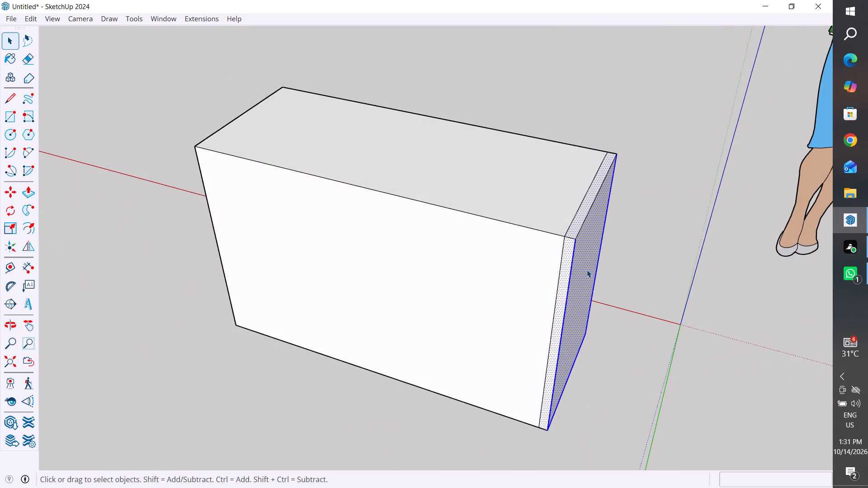
scroll(583, 249, "up", 12)
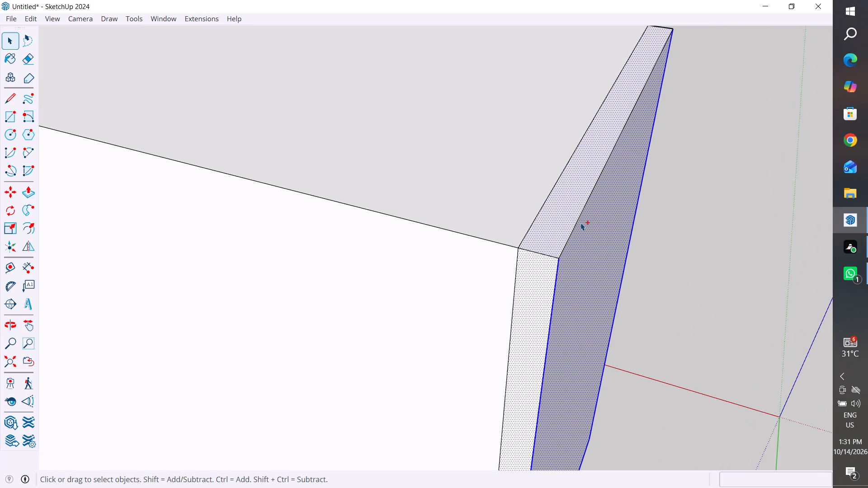
left_click(578, 223, "ctrl")
scroll(560, 267, "down", 4)
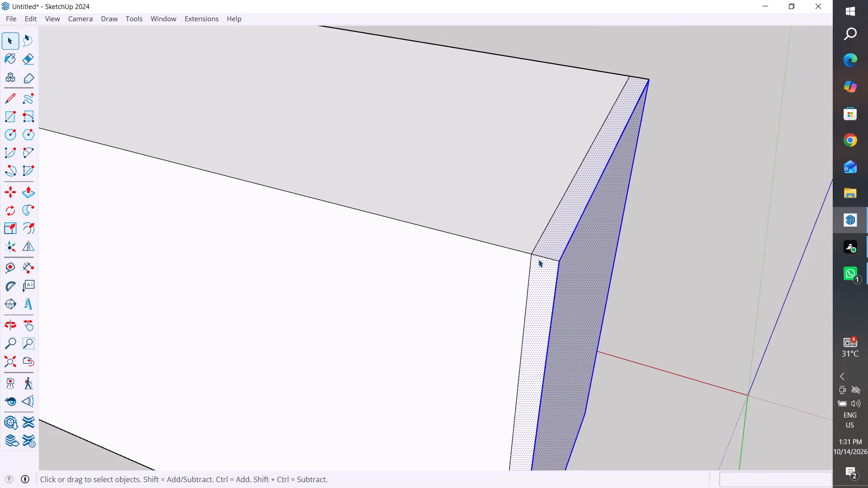
left_click(539, 239, "ctrl")
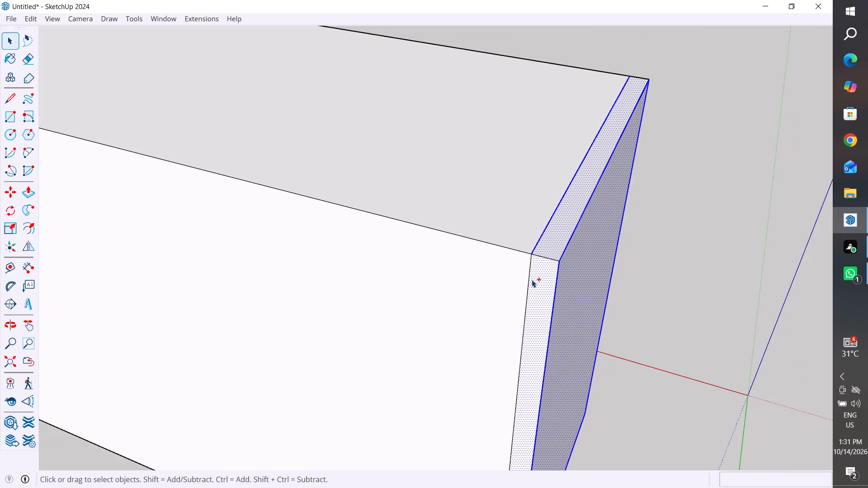
left_click(528, 283, "ctrl")
scroll(545, 287, "down", 12)
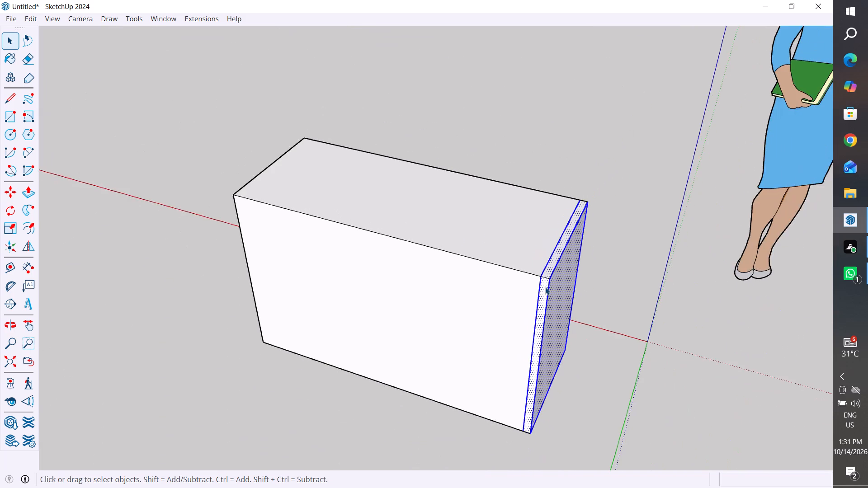
middle_click_drag(552, 339, 560, 104)
middle_click_drag(546, 309, 572, 110)
scroll(569, 327, "up", 3)
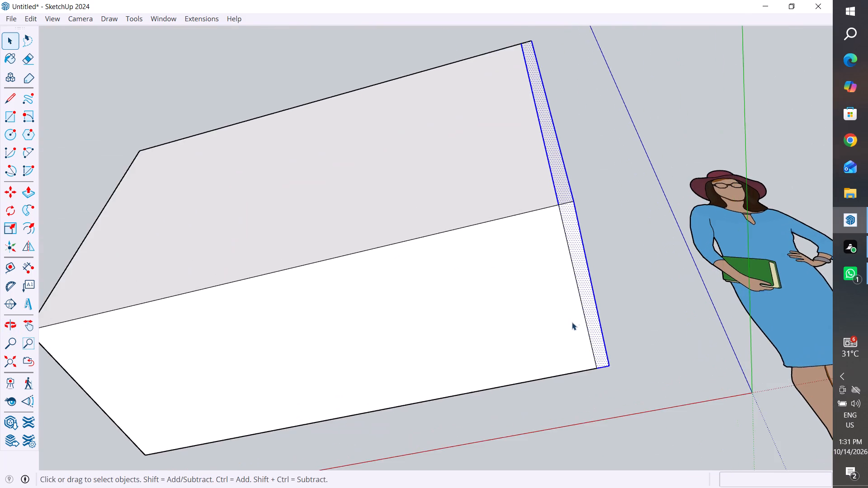
scroll(572, 322, "up", 8)
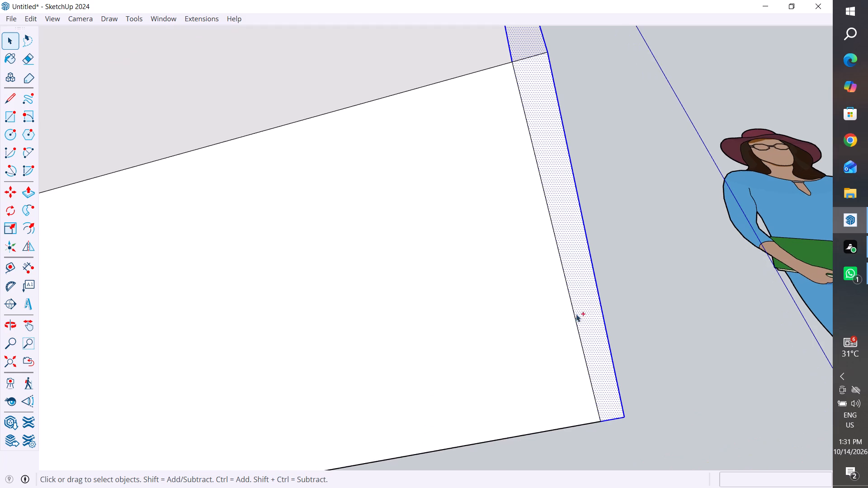
left_click(575, 314, "ctrl")
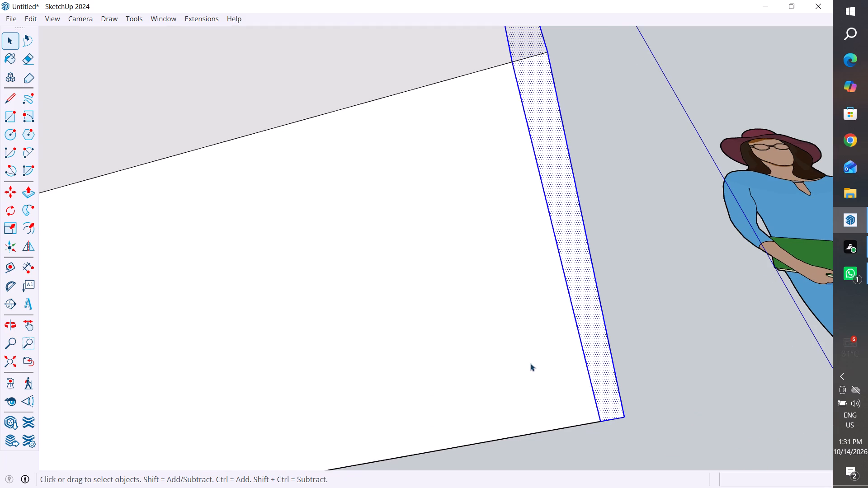
Add the short lower front seam edge and move the selected left panel about 1' 7 1/16" outward along the red axis, then clear the selection.
scroll(530, 363, "down", 6)
middle_click_drag(584, 289, 63, 351)
middle_click_drag(378, 296, 201, 401)
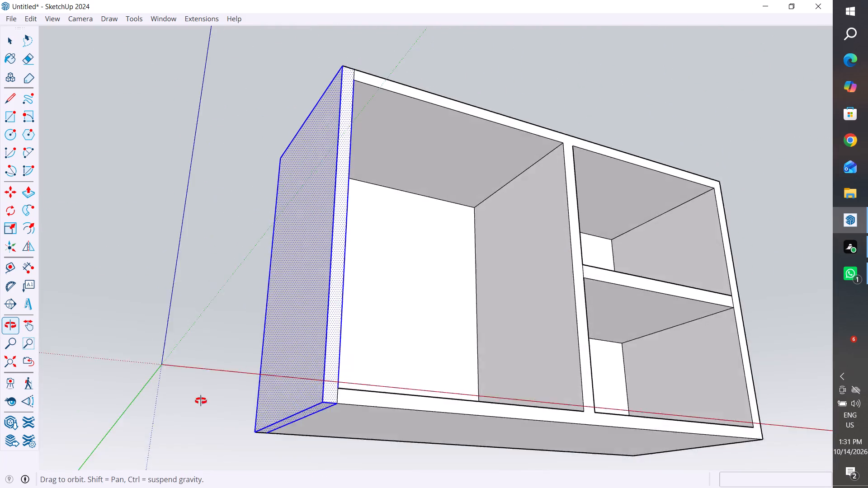
middle_click_drag(201, 401, 194, 417)
scroll(367, 441, "up", 13)
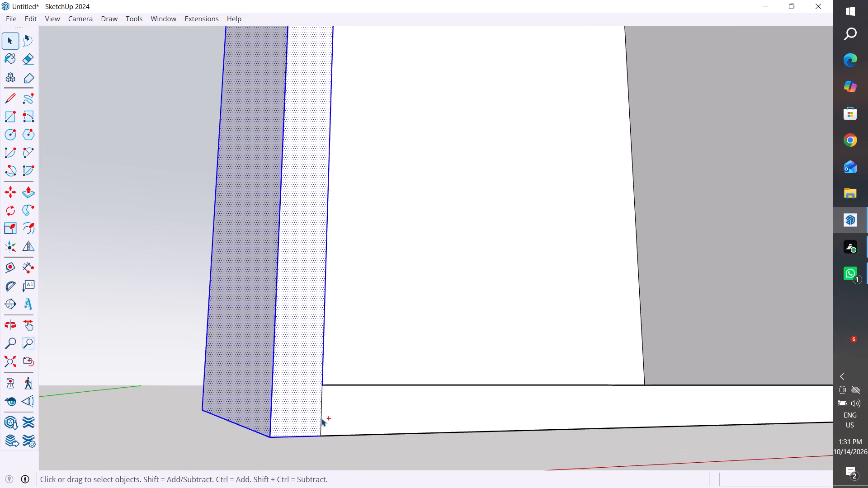
left_click(321, 417, "ctrl")
key("m")
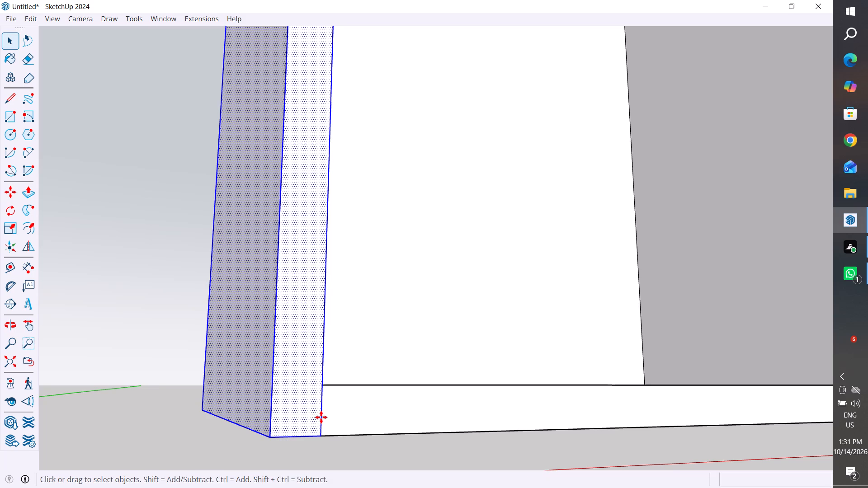
left_click(323, 436)
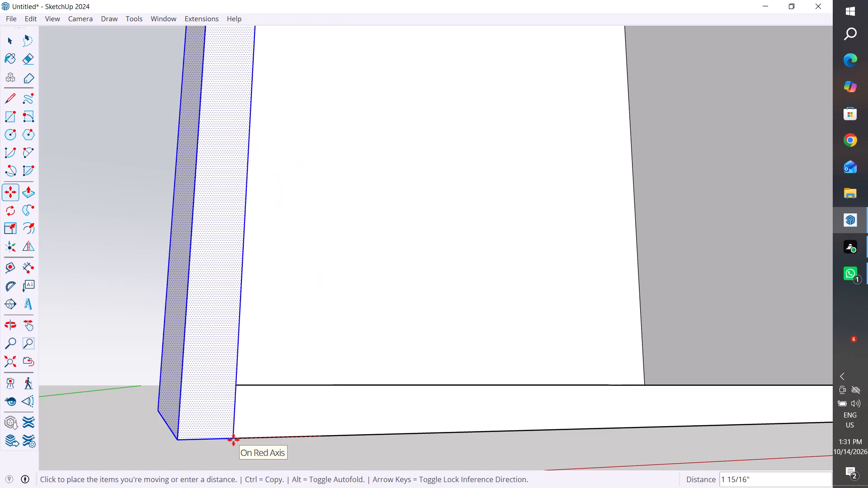
scroll(271, 430, "down", 20)
scroll(271, 430, "down", 3)
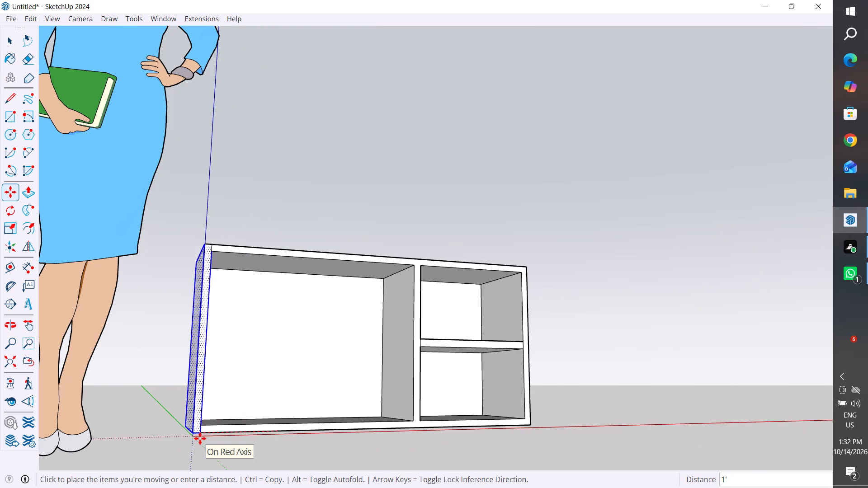
scroll(200, 438, "down", 1)
middle_click_drag(200, 438, 151, 431)
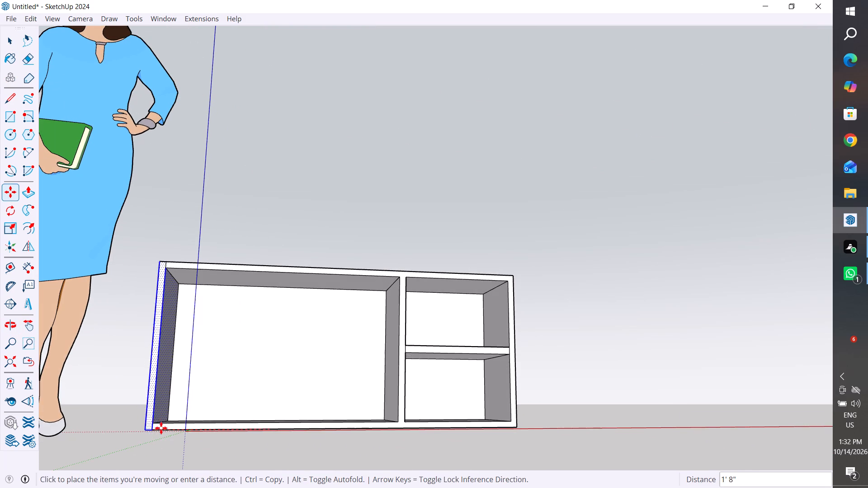
middle_click_drag(213, 401, 202, 474)
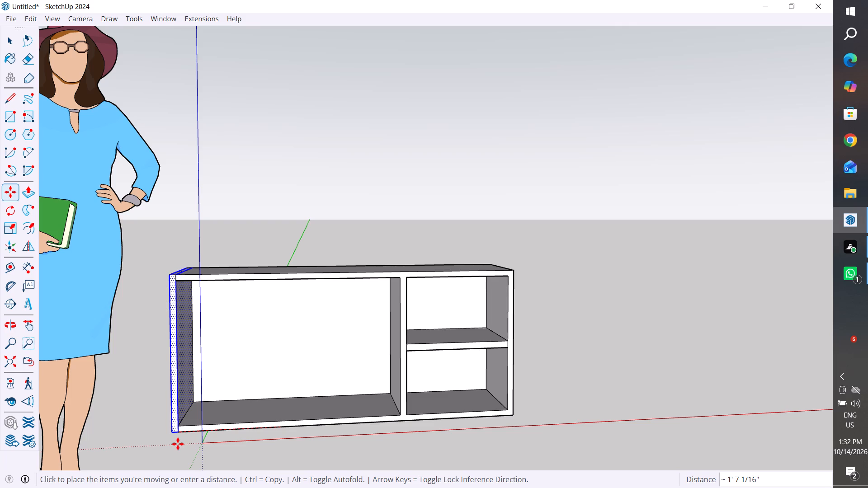
left_click(178, 444)
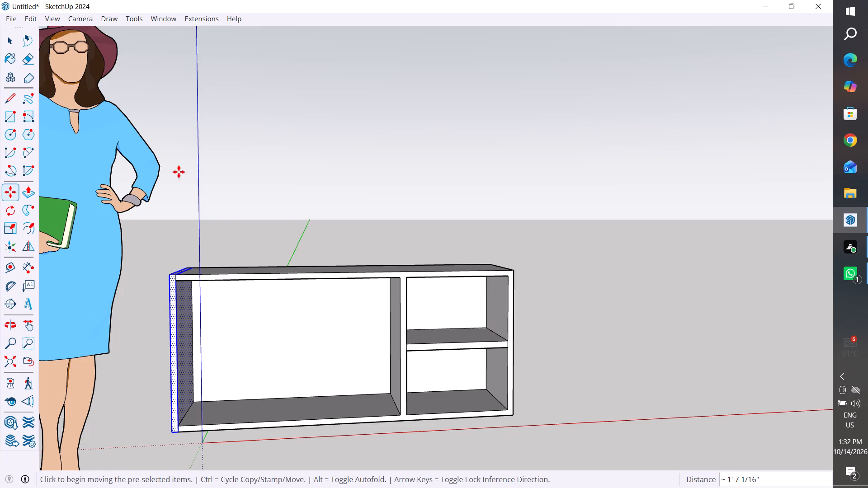
left_click(9, 39)
left_click(287, 128)
scroll(409, 258, "down", 2)
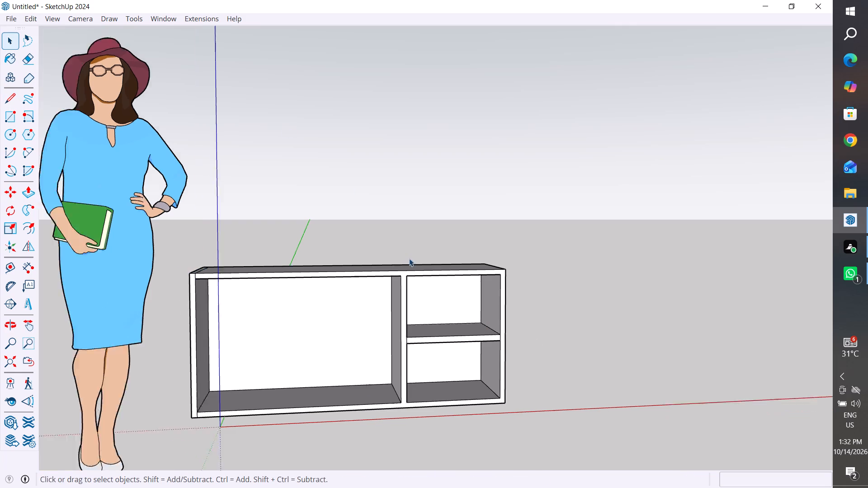
Select the whole cabinet and move it about 6' 2 15/16" away from the origin, then clear the selection.
scroll(409, 258, "down", 1)
scroll(409, 258, "up", 1)
middle_click_drag(409, 264, 309, 439)
scroll(417, 319, "up", 4)
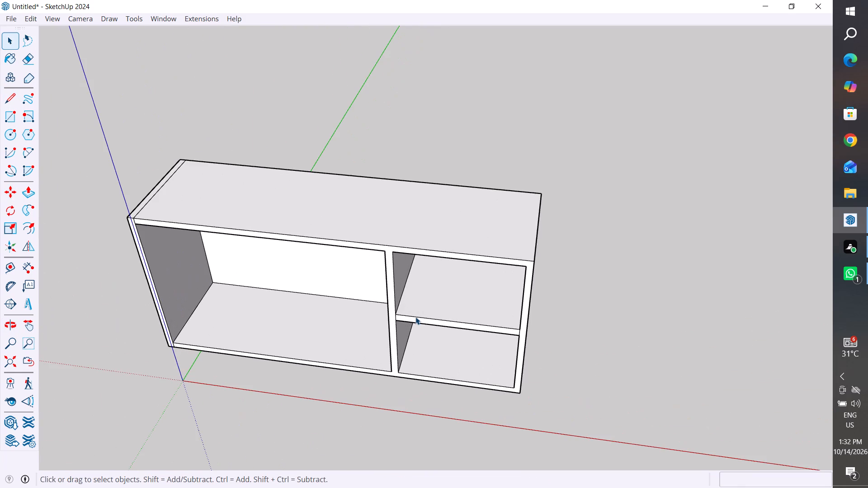
left_click(415, 317)
left_click(612, 243)
left_click_drag(625, 160, 249, 329)
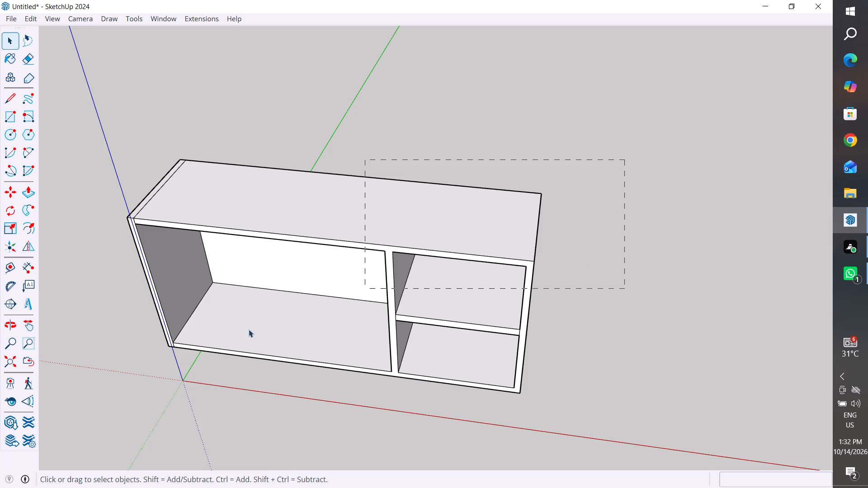
left_click_drag(249, 329, 119, 411)
left_click_drag(618, 139, 512, 282)
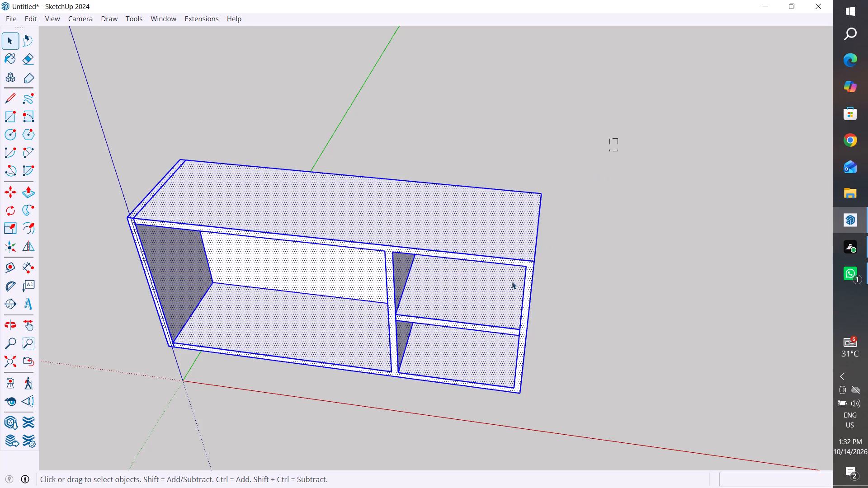
left_click_drag(512, 282, 131, 451)
key("m")
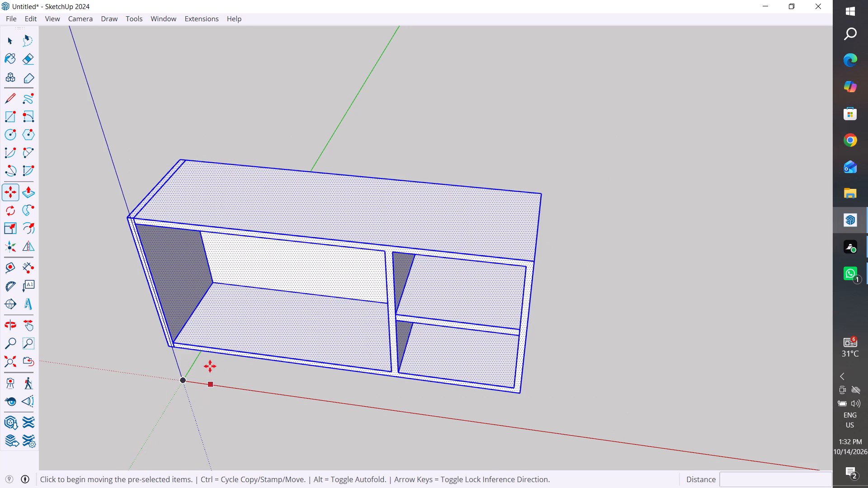
left_click(169, 349)
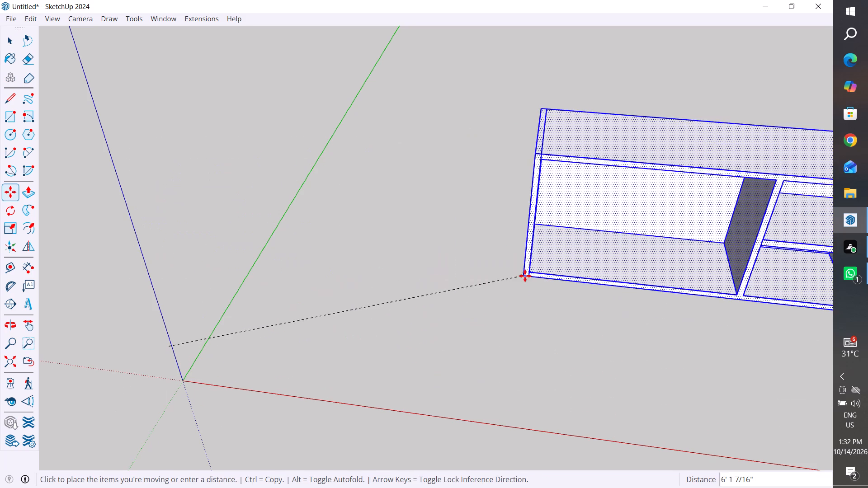
left_click(521, 259)
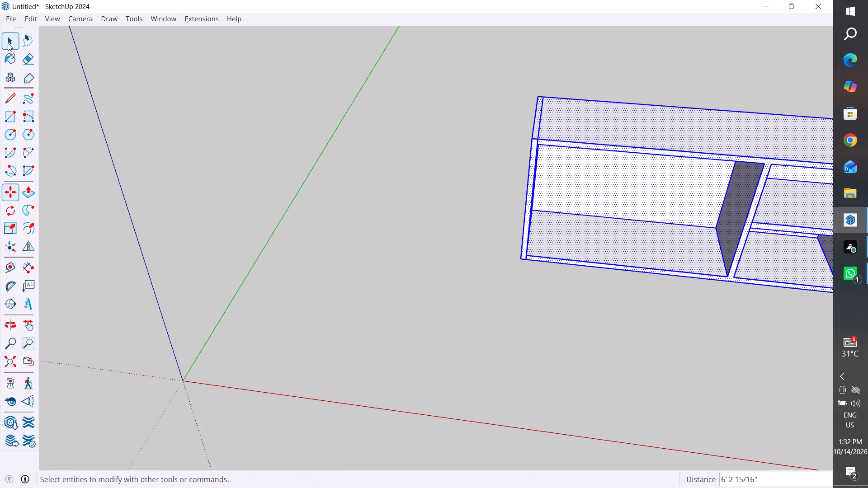
left_click(8, 40)
left_click(253, 319)
Examine the moved cabinet's front compartments, left side and back.
scroll(250, 362, "down", 6)
middle_click_drag(617, 364, 699, 162)
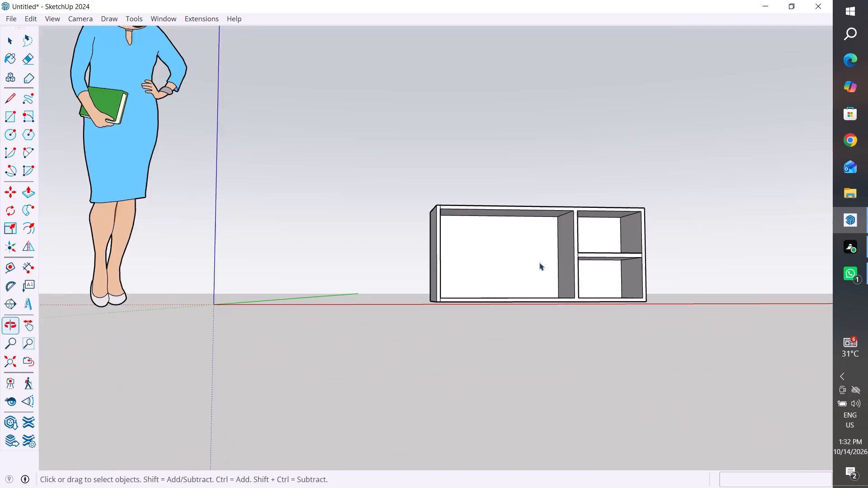
scroll(499, 280, "up", 4)
middle_click_drag(540, 296, 580, 408)
scroll(626, 270, "up", 4)
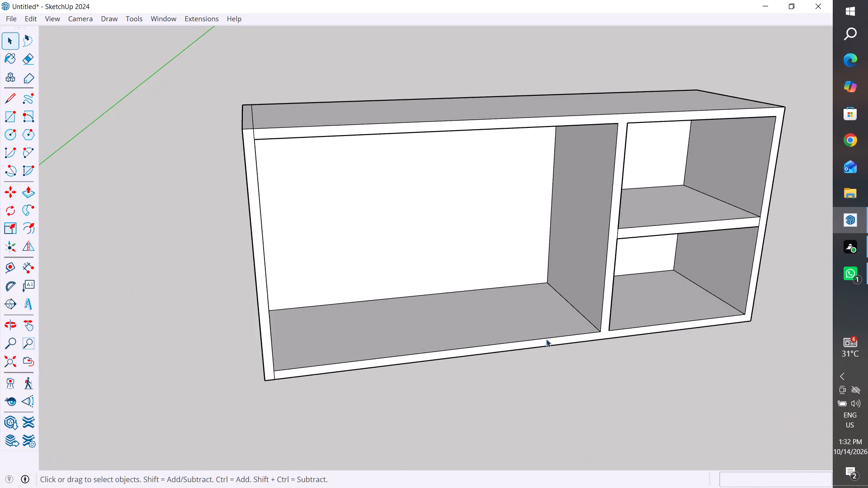
middle_click_drag(496, 361, 414, 447)
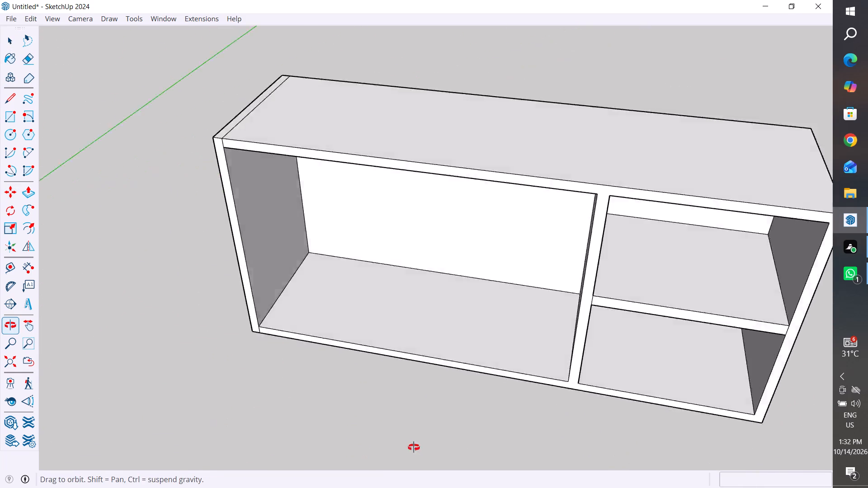
middle_click_drag(414, 447, 811, 357)
middle_click_drag(265, 333, 506, 376)
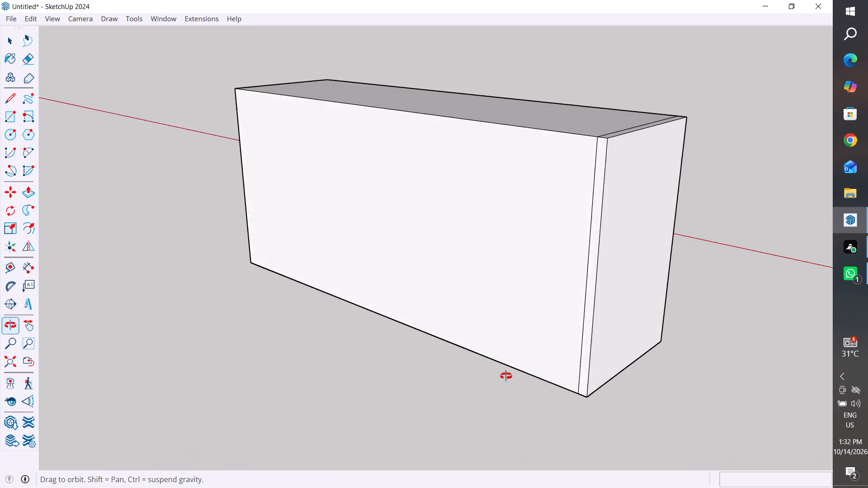
middle_click_drag(506, 376, 19, 338)
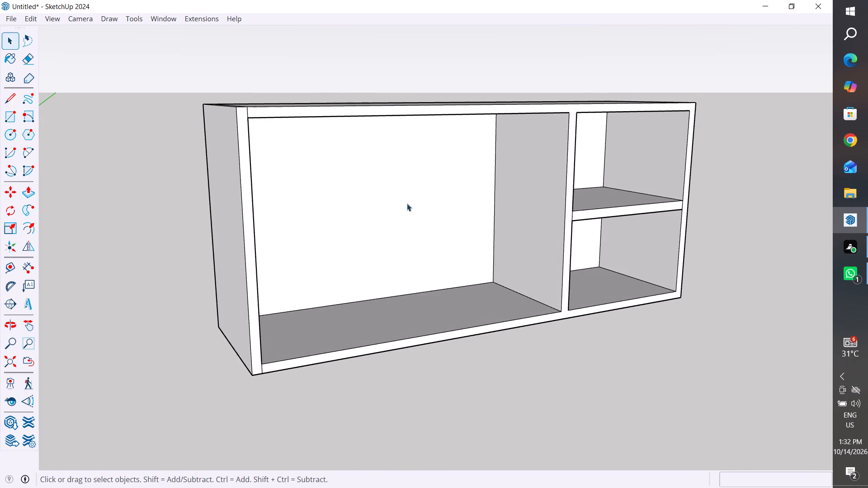
left_click(400, 207)
middle_click_drag(462, 254, 352, 322)
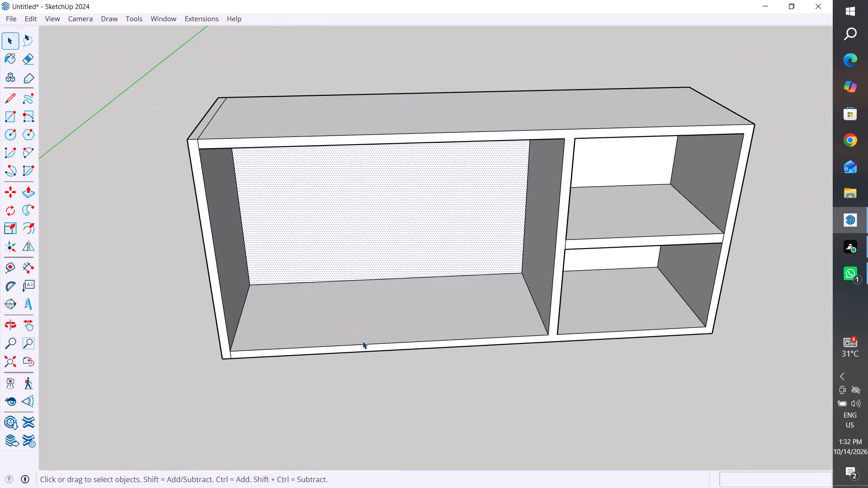
Delete the left compartment's floor face and the underside face beneath it.
left_click(400, 335)
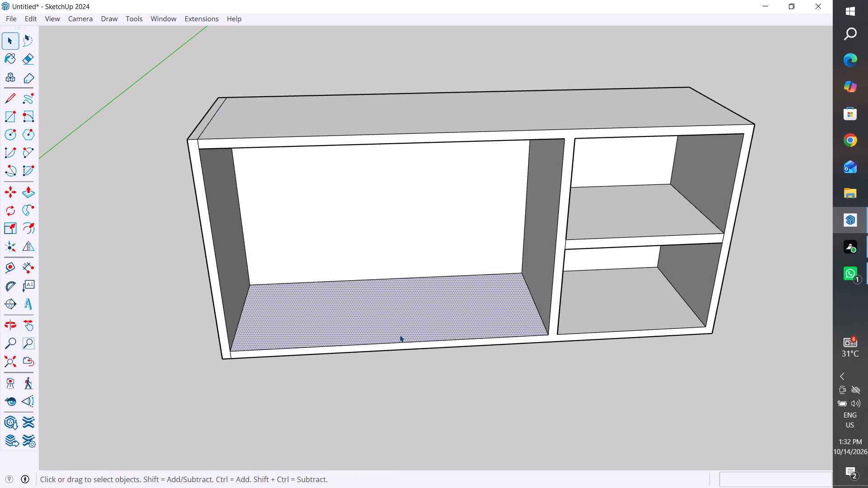
key("Delete")
left_click(421, 325)
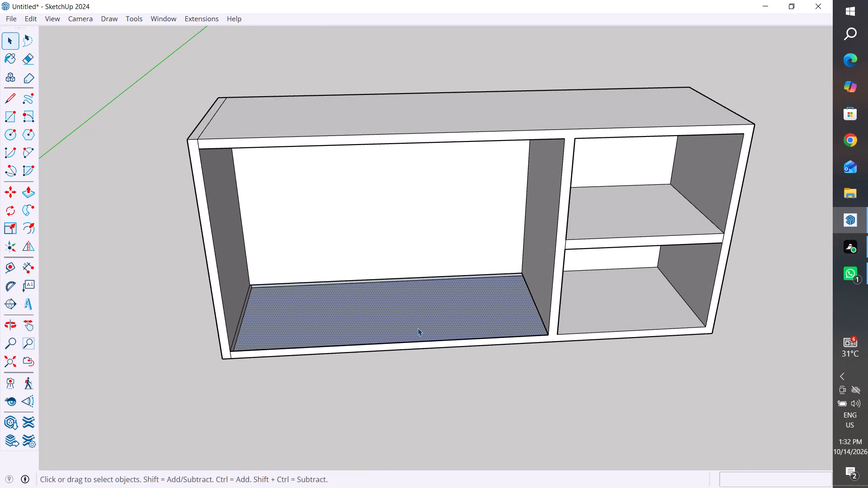
left_click(418, 328)
key("Delete")
Draw a vertical line about 1 1/8" long across the bottom front strip, from the divider's lower left corner to the bottom edge.
left_click(425, 345)
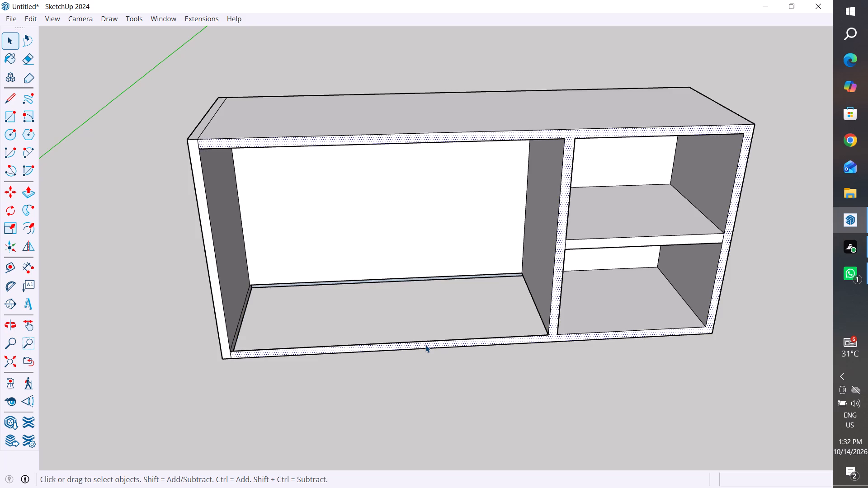
middle_click_drag(426, 375, 415, 321)
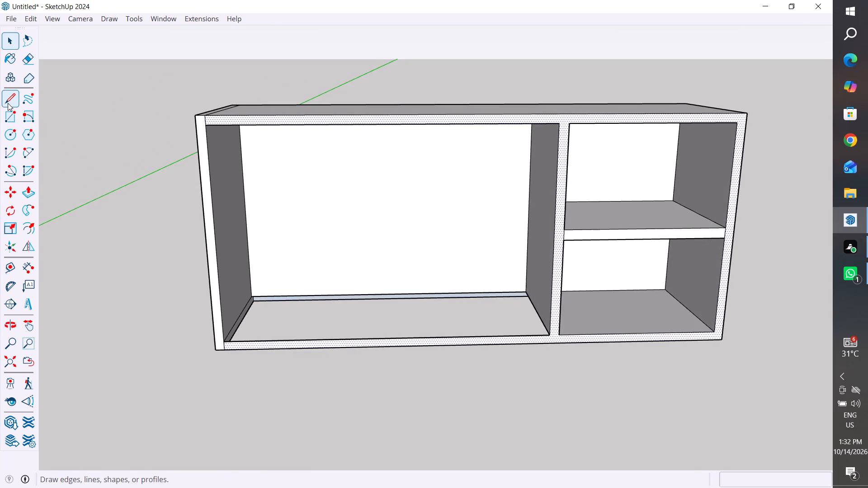
left_click(8, 103)
scroll(622, 350, "up", 7)
middle_click_drag(541, 341, 536, 290)
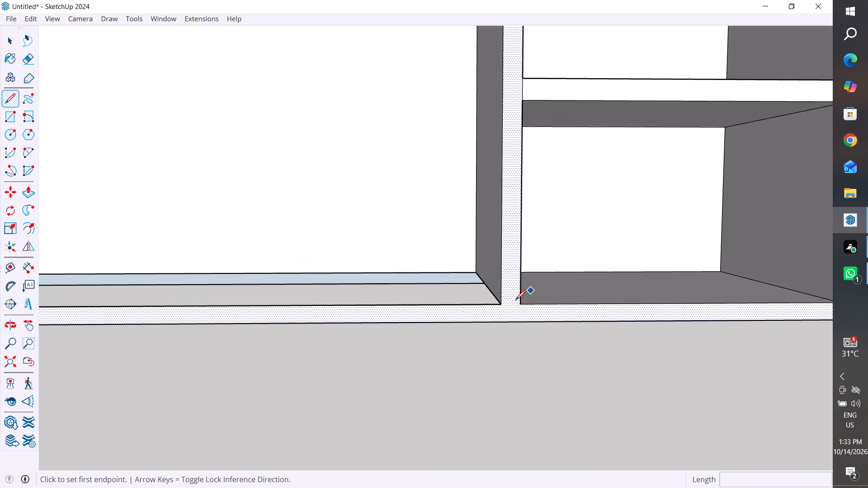
left_click(501, 307)
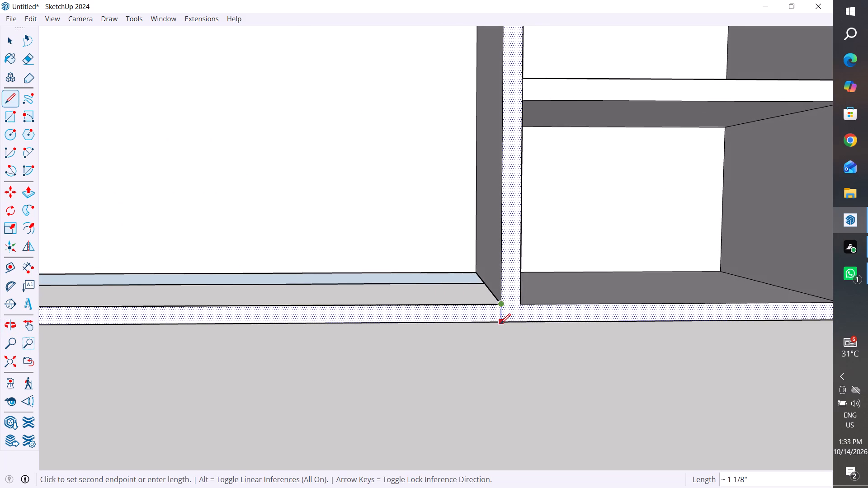
left_click(500, 324)
key("Escape")
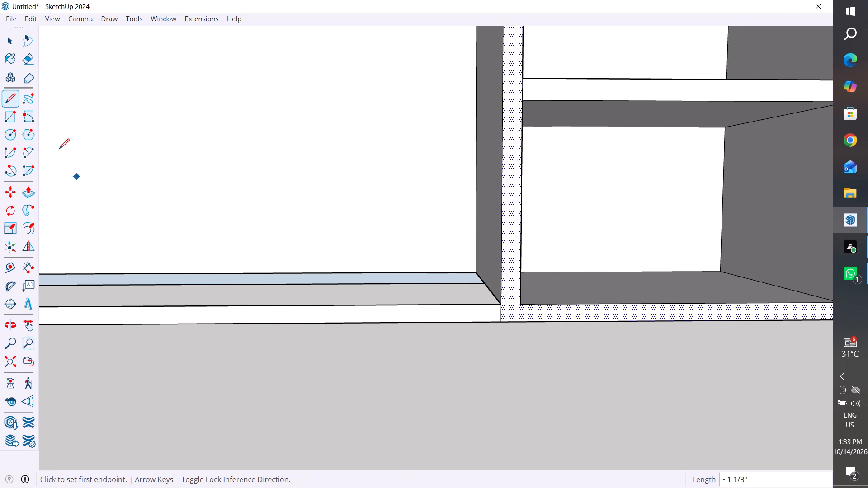
Delete the bottom front strip's face below the left compartment and its leftover edges.
left_click(14, 36)
left_click(357, 315)
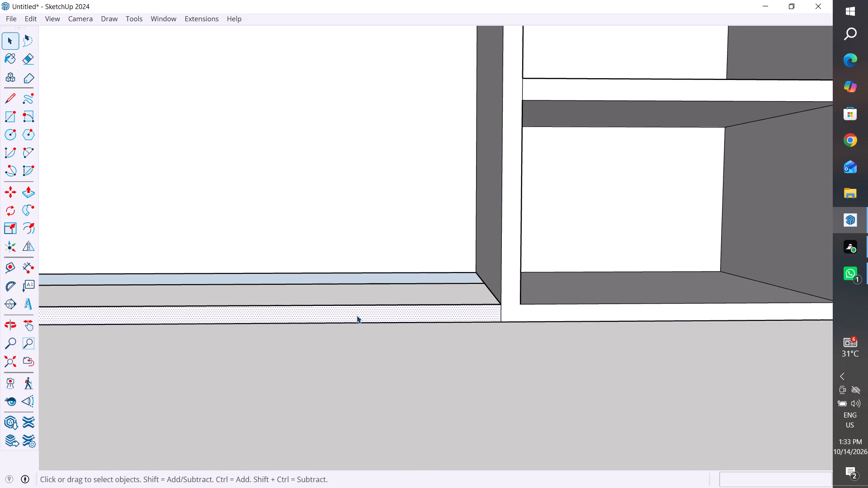
key("Delete")
middle_click_drag(421, 291, 419, 374)
left_click(419, 374)
left_click_drag(425, 340, 384, 408)
key("Delete")
Delete the leftover seam edge along the bottom of the left panel's inner face.
scroll(495, 405, "down", 5)
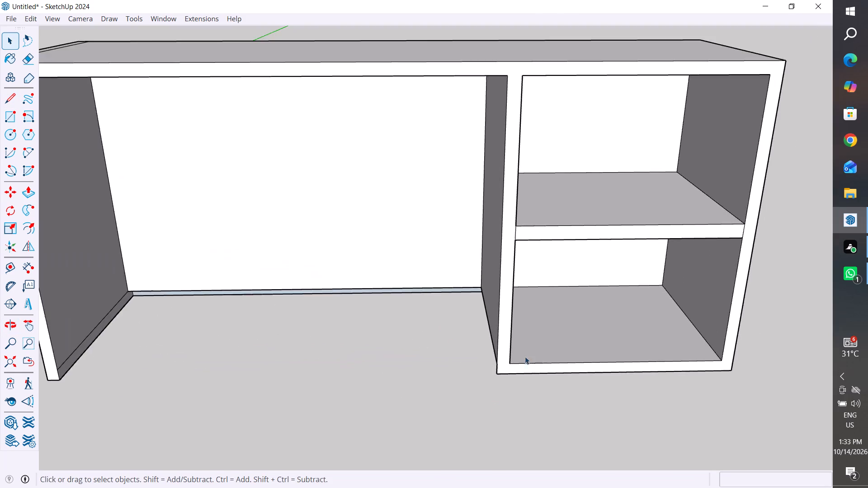
scroll(533, 348, "down", 5)
scroll(181, 384, "up", 4)
middle_click_drag(264, 331, 214, 314)
scroll(254, 324, "up", 4)
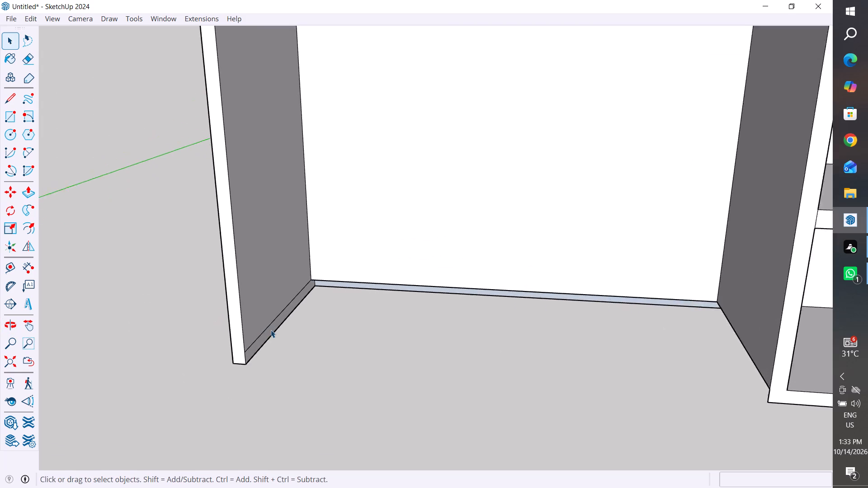
scroll(271, 330, "up", 7)
left_click(269, 319)
key("Delete")
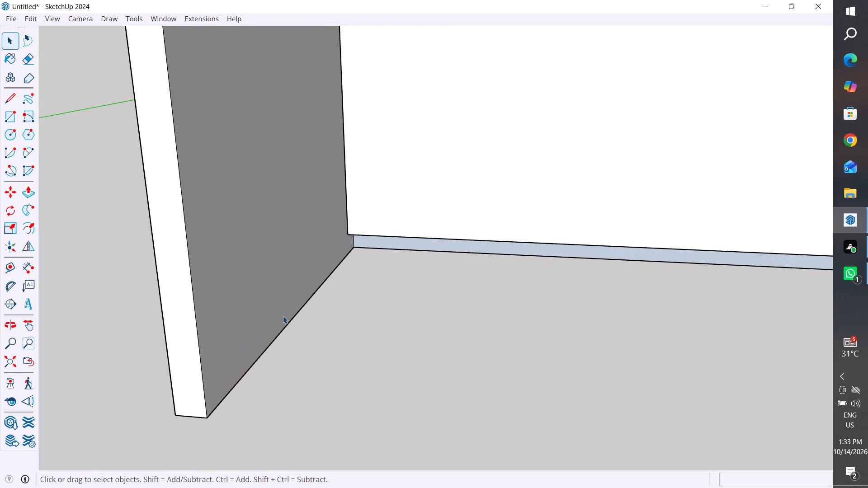
Move the lower edge of the left compartment's inner back face down about 1 1/8" to the left panel's bottom.
middle_click_drag(400, 289, 448, 143)
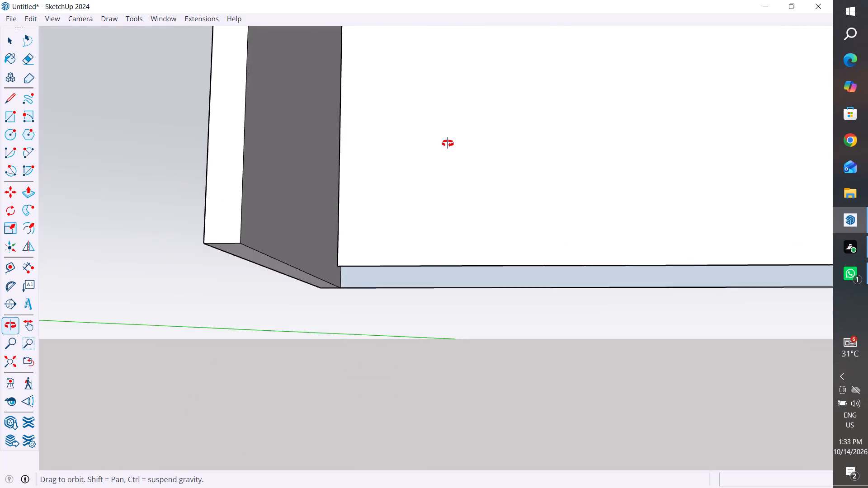
middle_click_drag(448, 143, 414, 267)
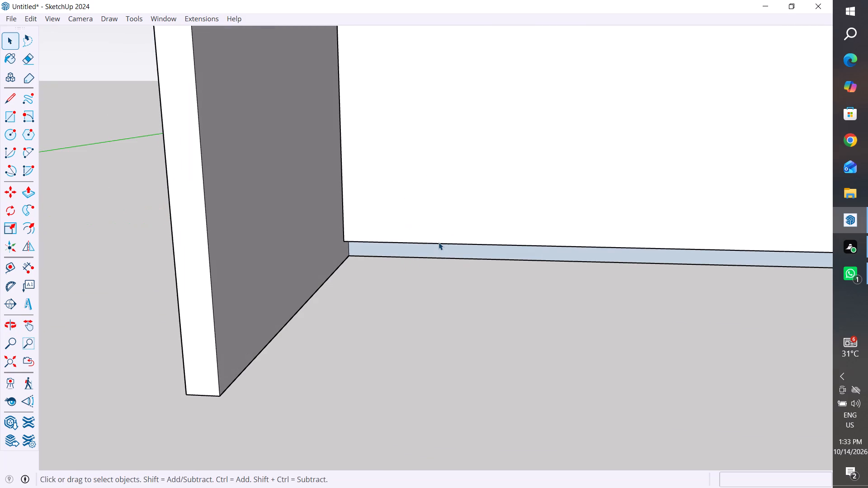
left_click(439, 242)
scroll(400, 237, "up", 4)
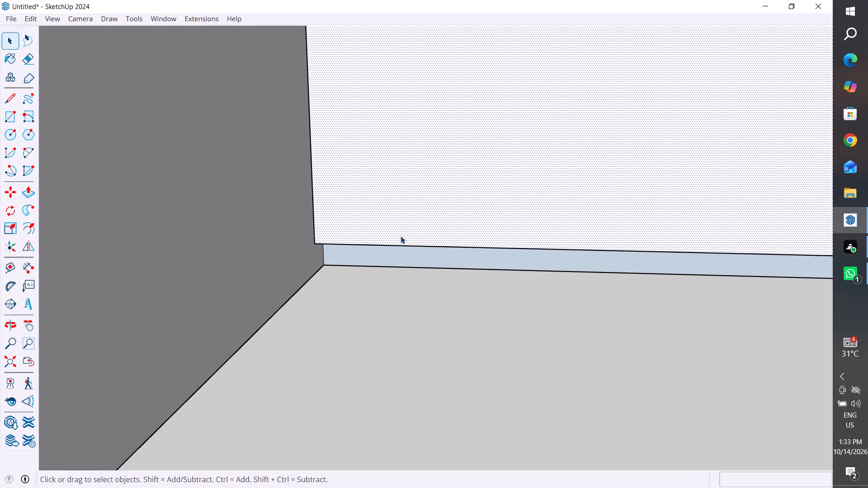
left_click(393, 292)
scroll(375, 249, "up", 3)
middle_click_drag(378, 252, 392, 276)
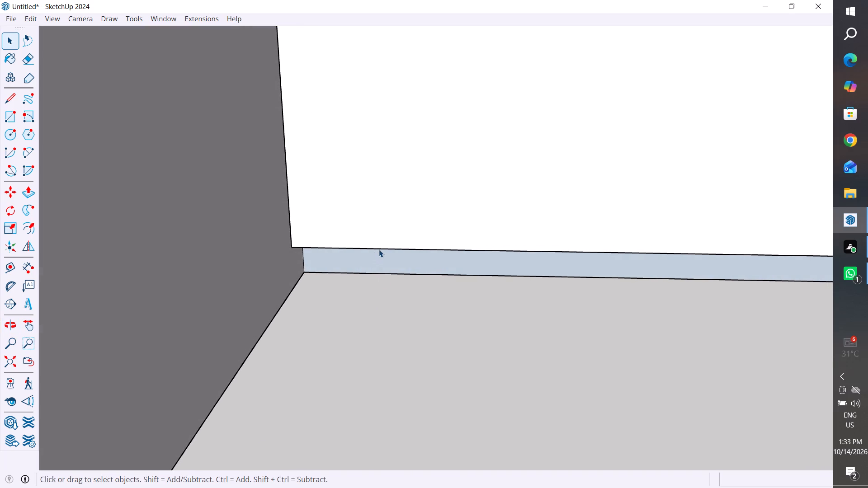
left_click(379, 249)
key("m")
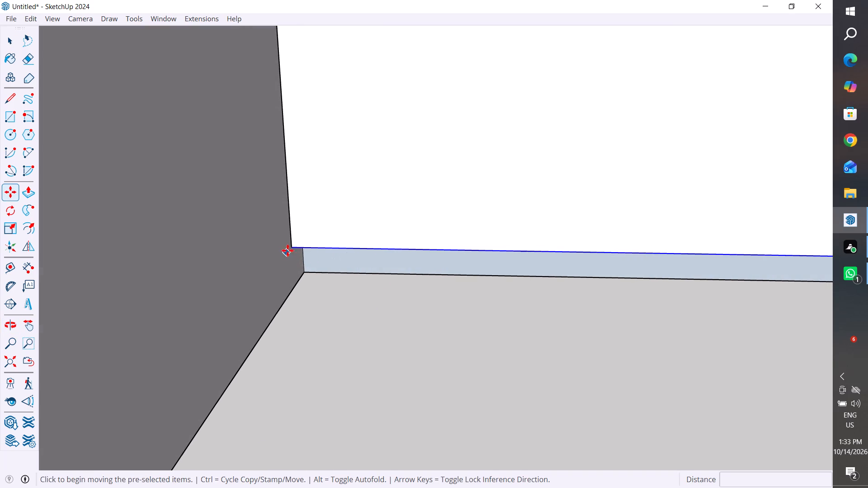
left_click(292, 246)
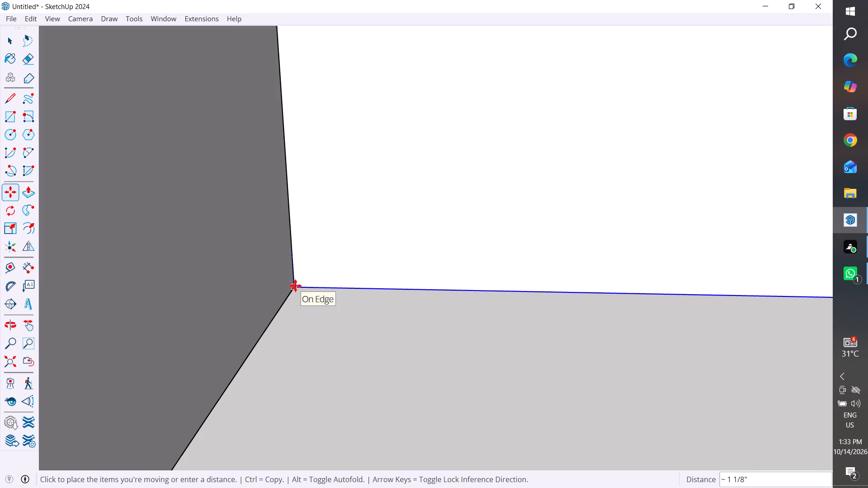
middle_click_drag(295, 286, 335, 127)
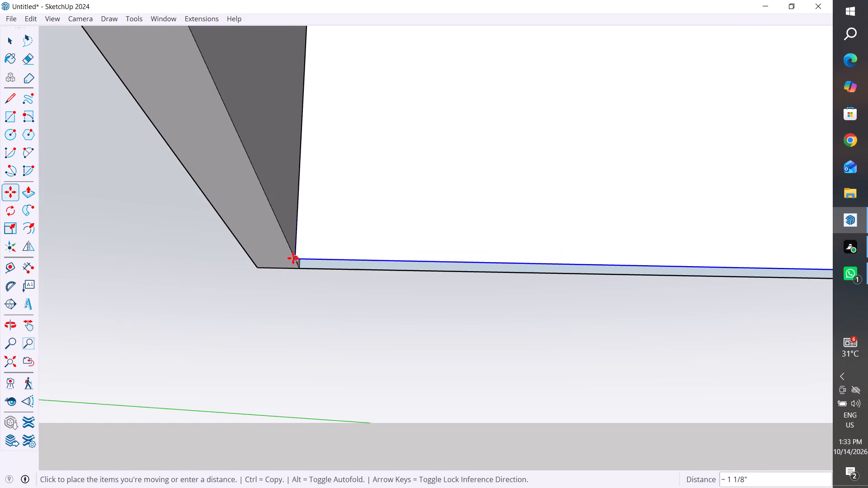
left_click(294, 263)
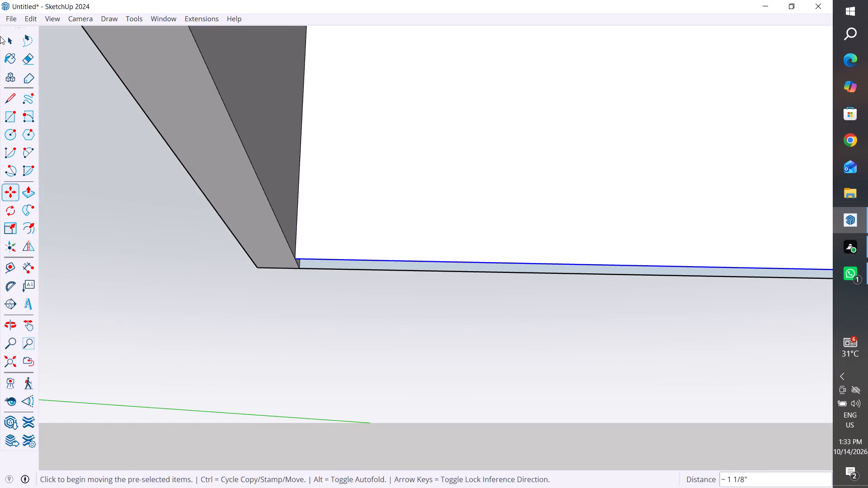
left_click(11, 42)
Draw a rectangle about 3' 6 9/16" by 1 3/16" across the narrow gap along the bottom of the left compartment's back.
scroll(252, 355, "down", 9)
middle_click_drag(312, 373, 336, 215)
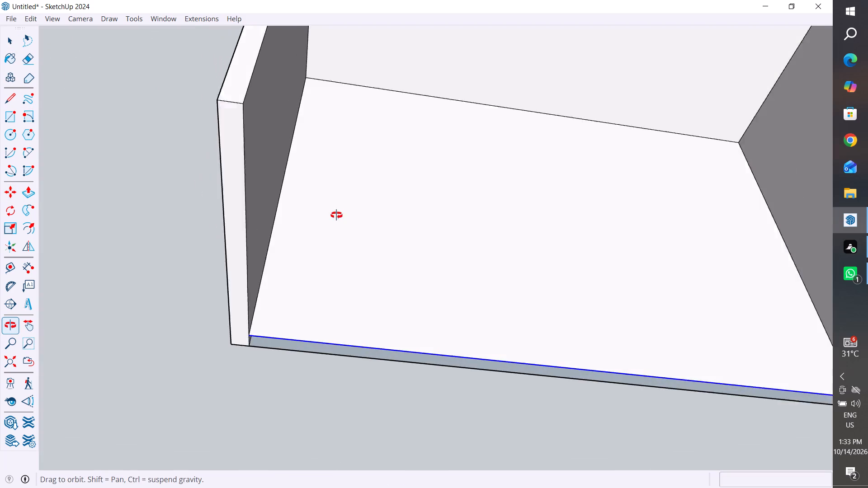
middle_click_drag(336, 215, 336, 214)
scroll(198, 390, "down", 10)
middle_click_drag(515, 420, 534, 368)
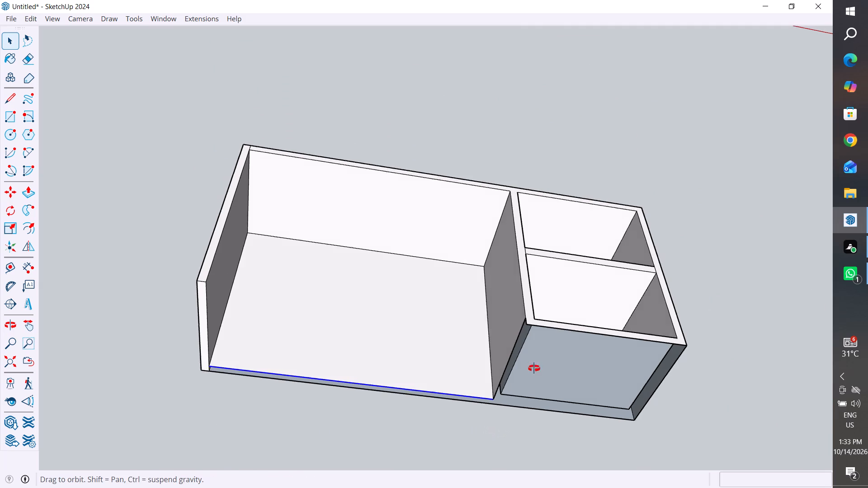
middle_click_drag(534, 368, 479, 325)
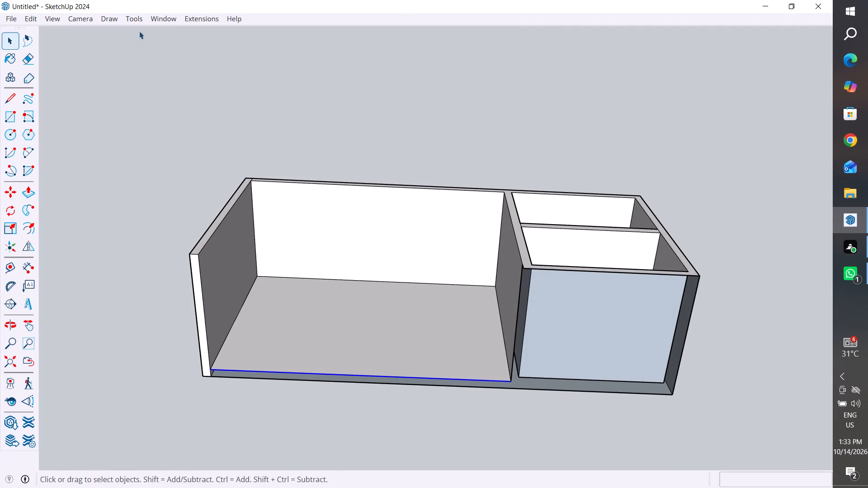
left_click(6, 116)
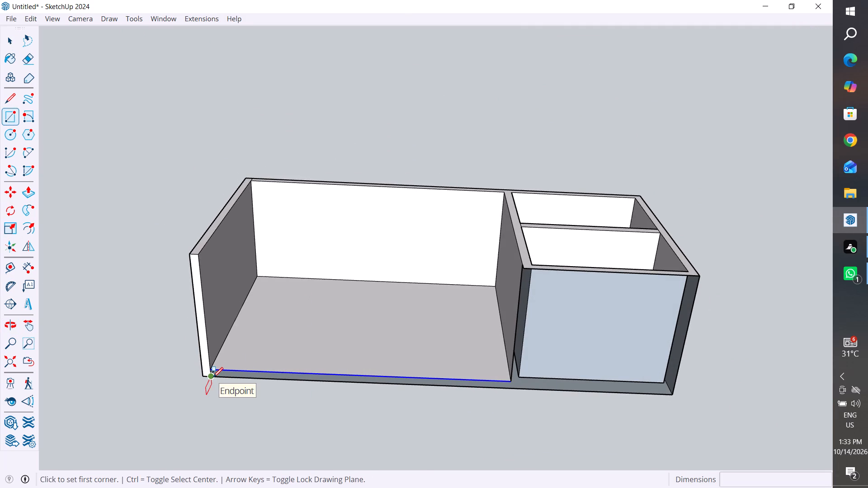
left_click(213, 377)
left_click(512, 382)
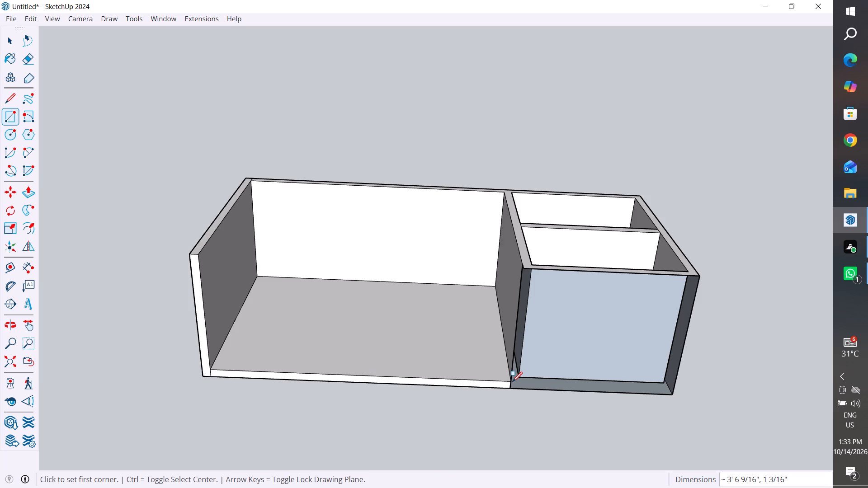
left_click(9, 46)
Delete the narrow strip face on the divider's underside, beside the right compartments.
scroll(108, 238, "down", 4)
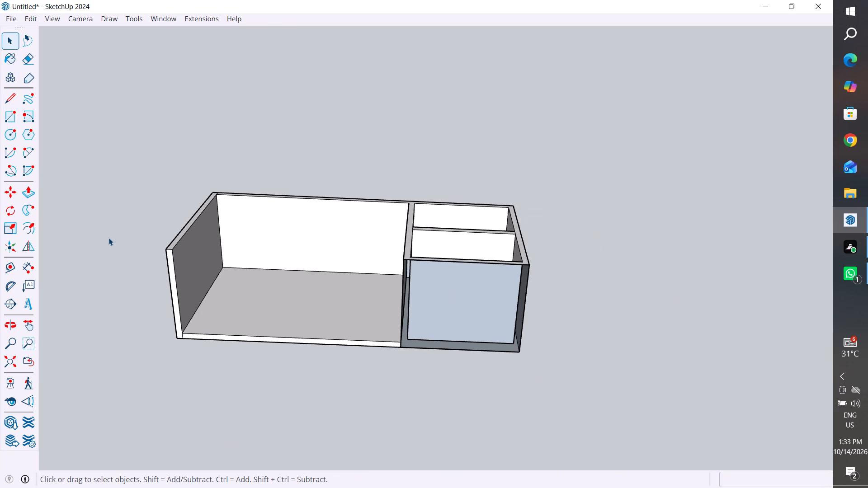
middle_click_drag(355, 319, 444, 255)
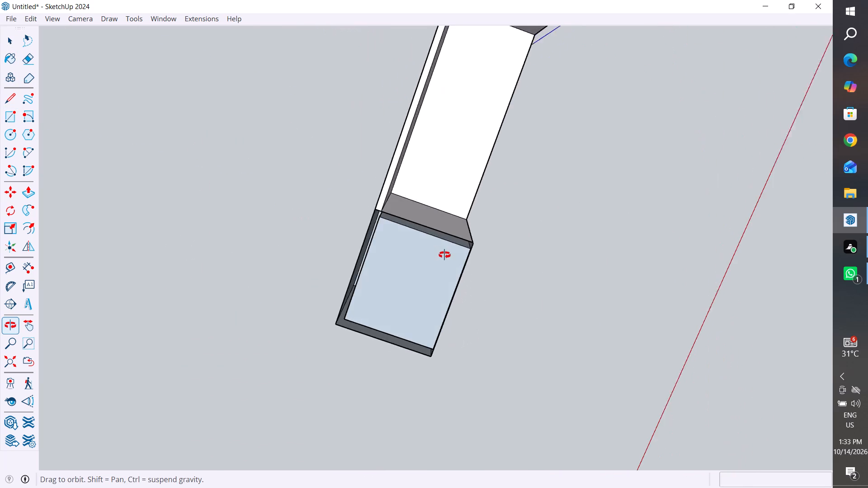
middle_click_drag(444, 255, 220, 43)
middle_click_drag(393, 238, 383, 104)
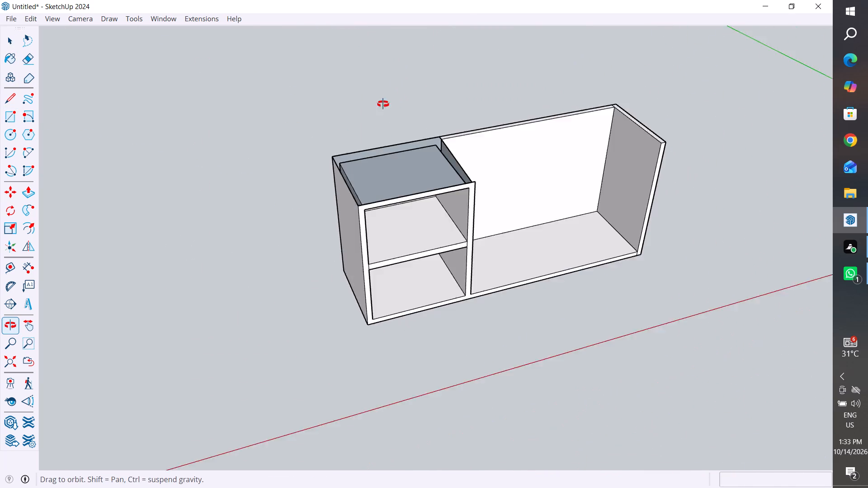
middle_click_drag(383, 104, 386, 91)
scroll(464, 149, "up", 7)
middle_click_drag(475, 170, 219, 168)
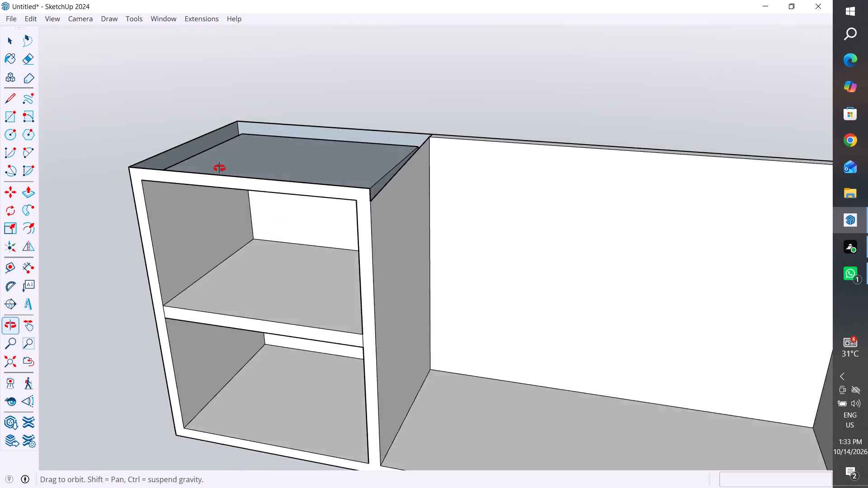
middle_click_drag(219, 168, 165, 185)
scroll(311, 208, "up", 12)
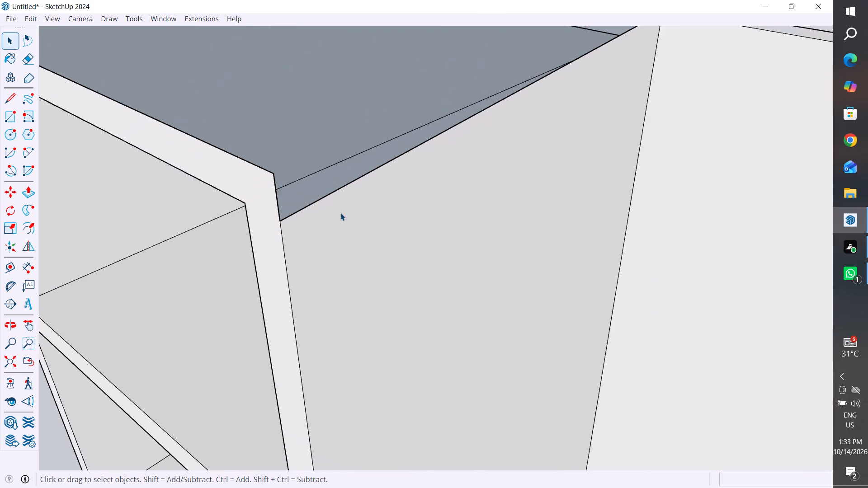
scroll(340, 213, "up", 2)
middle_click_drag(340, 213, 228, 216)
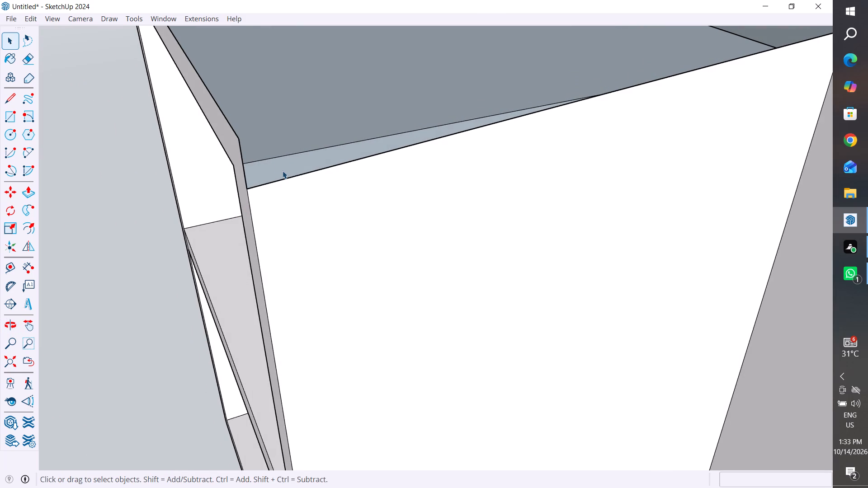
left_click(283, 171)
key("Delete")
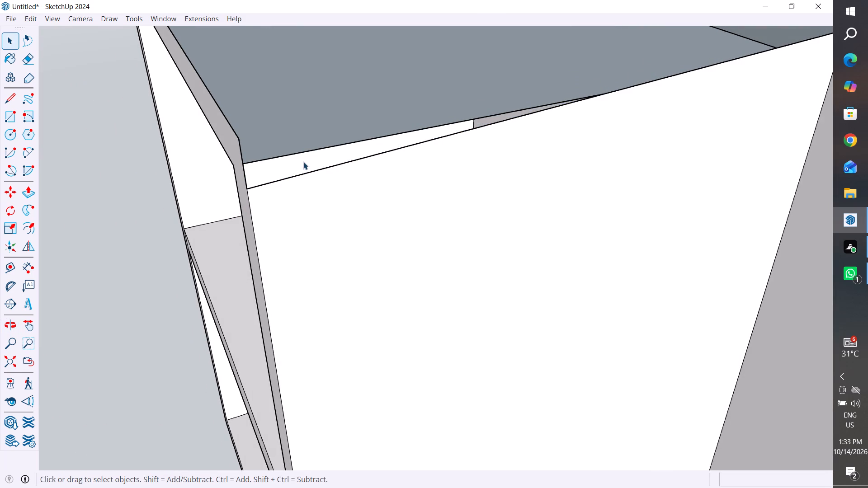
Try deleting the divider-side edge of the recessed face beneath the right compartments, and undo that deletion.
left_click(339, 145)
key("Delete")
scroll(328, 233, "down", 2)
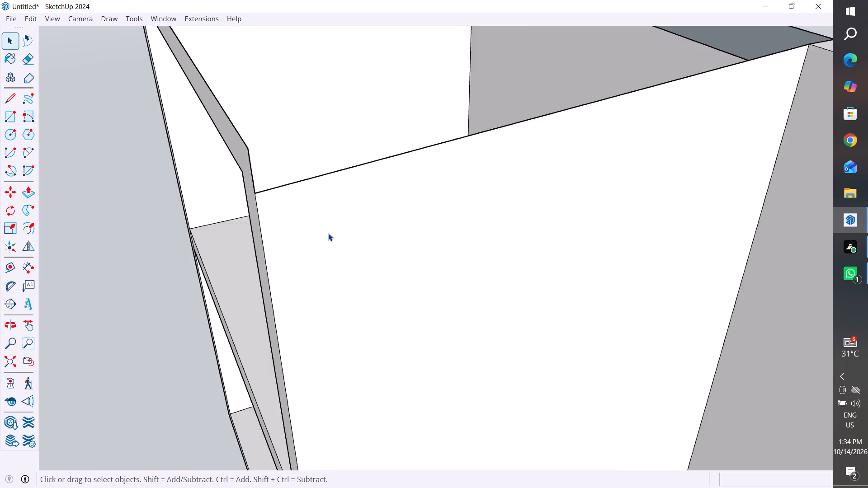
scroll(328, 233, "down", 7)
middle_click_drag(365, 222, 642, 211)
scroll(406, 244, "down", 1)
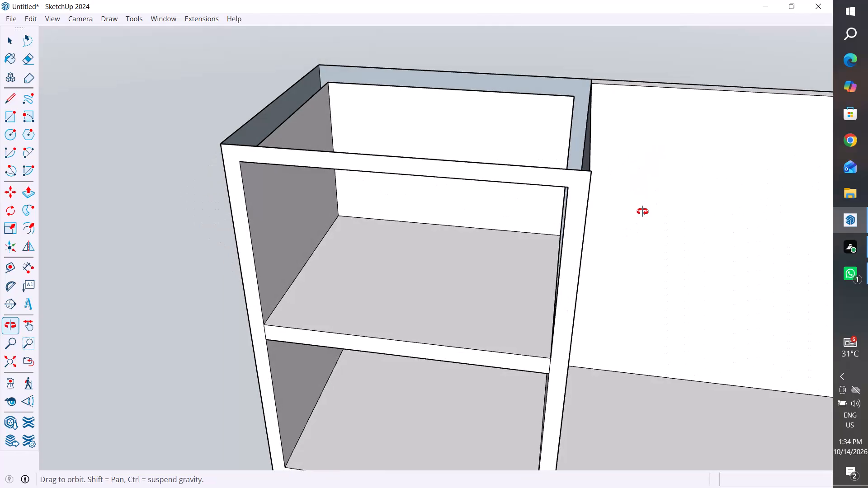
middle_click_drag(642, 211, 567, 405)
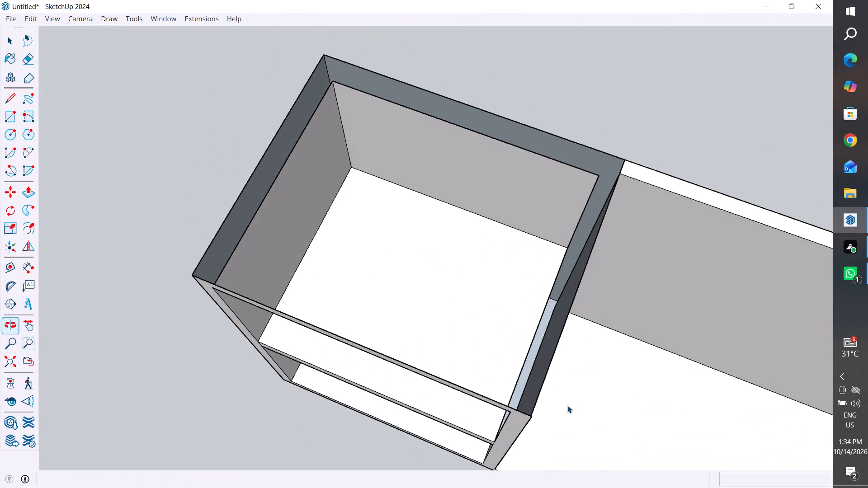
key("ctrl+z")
Examine the cabinet's underside and the junction between the left compartment's back and the divider.
scroll(417, 271, "down", 4)
middle_click_drag(543, 311, 8, 236)
scroll(501, 77, "down", 12)
middle_click_drag(590, 192, 548, 297)
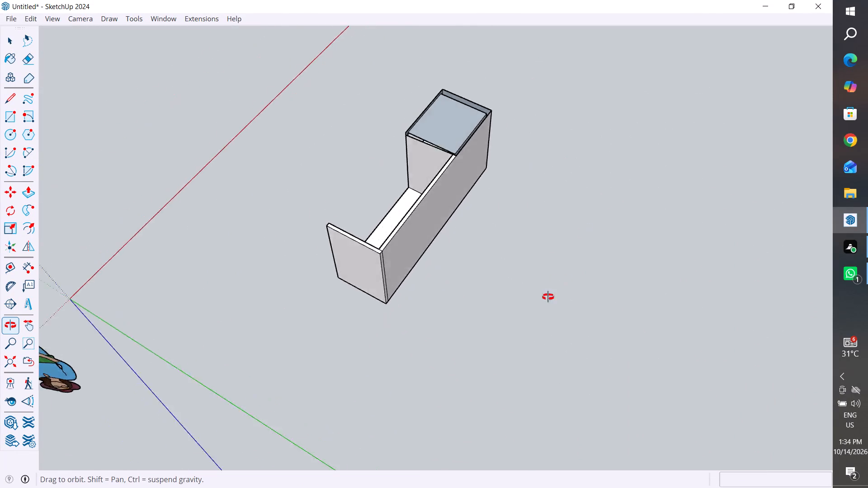
middle_click_drag(548, 297, 332, 438)
middle_click_drag(643, 163, 705, 379)
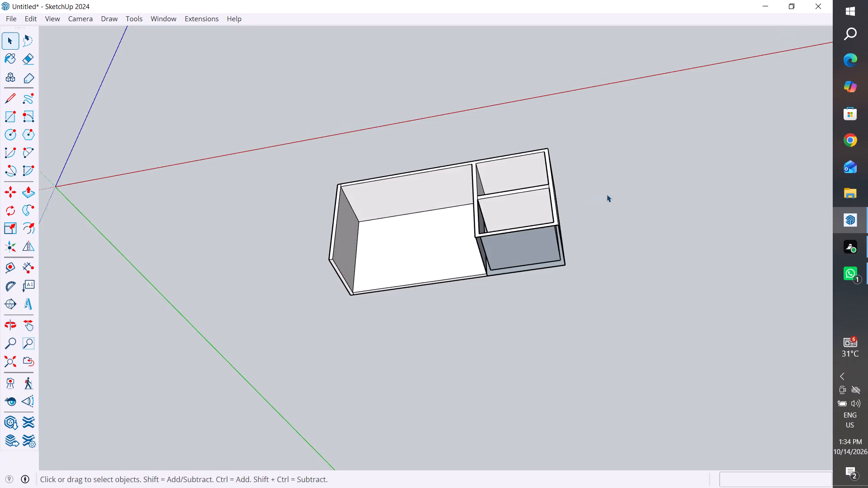
middle_click_drag(609, 195, 749, 340)
scroll(501, 294, "up", 8)
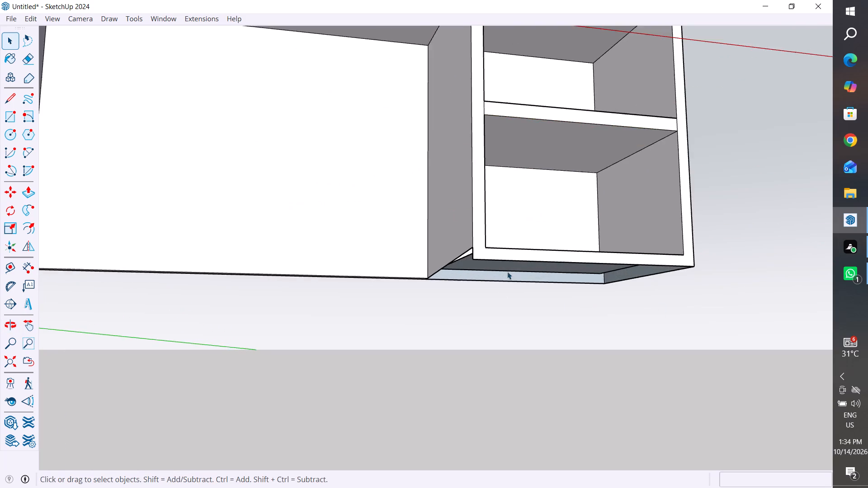
scroll(507, 272, "up", 3)
middle_click_drag(517, 267, 646, 302)
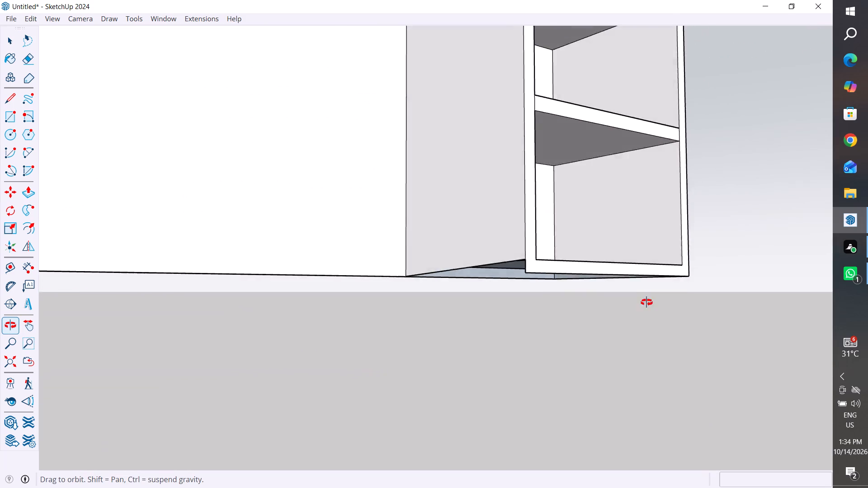
middle_click_drag(646, 302, 726, 330)
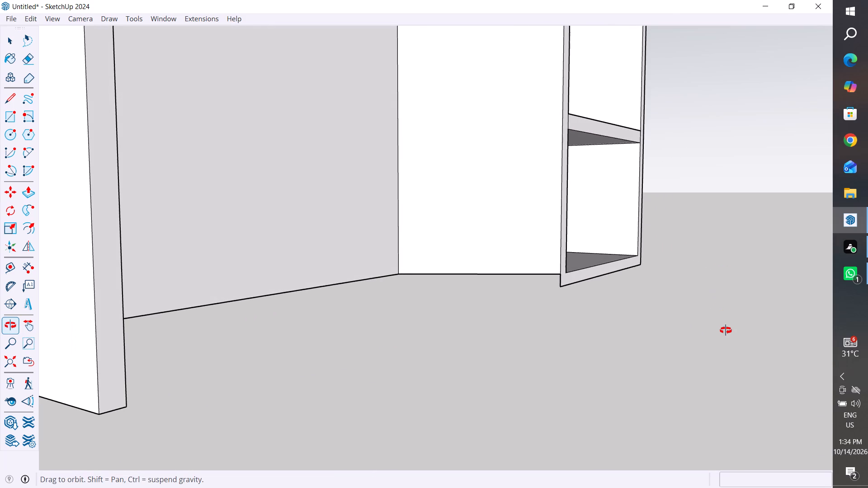
middle_click_drag(726, 330, 646, 318)
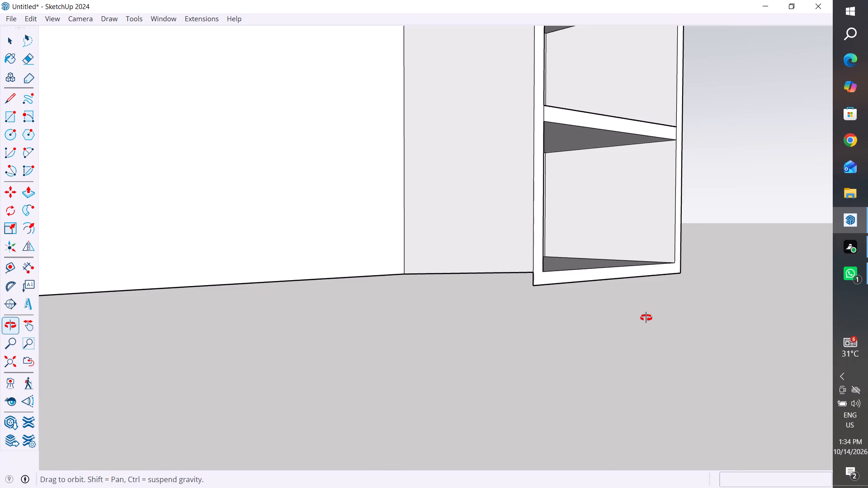
middle_click_drag(646, 318, 474, 317)
Undo the last five edits, back past the left compartment's moved back-face edge and the seam edge deletion.
key("ctrl+z")
key("ctrl+z")
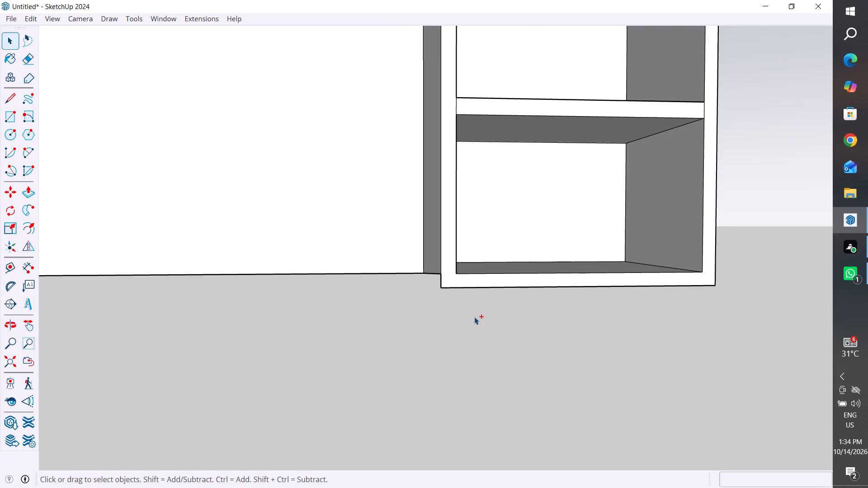
key("ctrl+z")
key("ctrl+z")
key("ctrl+z")
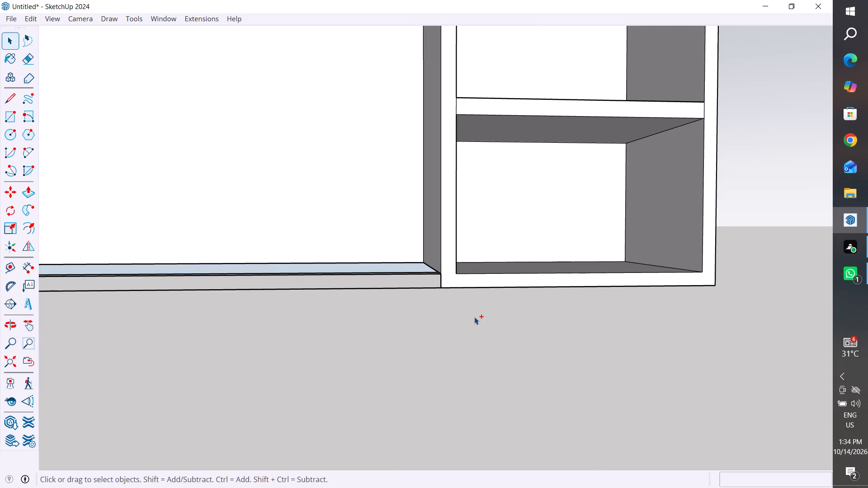
Draw a rectangle about 3' 6 9/16" by 1' 6" as the left compartment's floor, from its inner back corner to the divider's front corner.
middle_click_drag(445, 287, 459, 390)
scroll(614, 261, "down", 6)
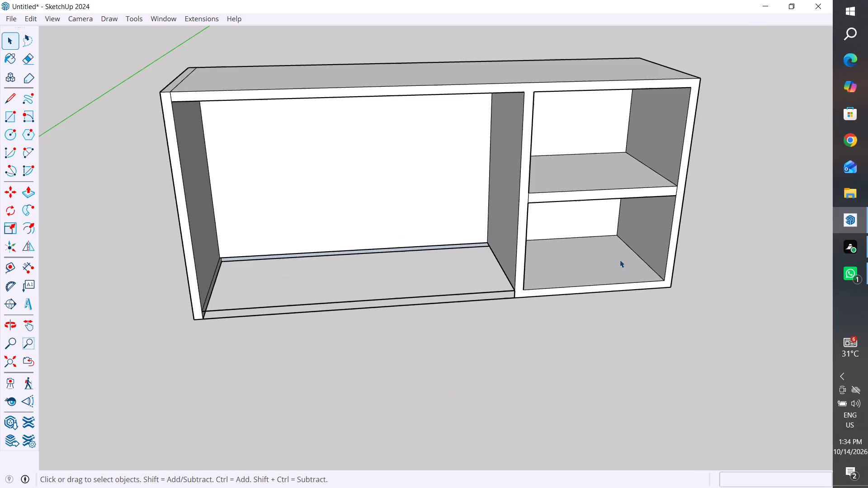
middle_click_drag(623, 267, 588, 356)
scroll(487, 259, "up", 3)
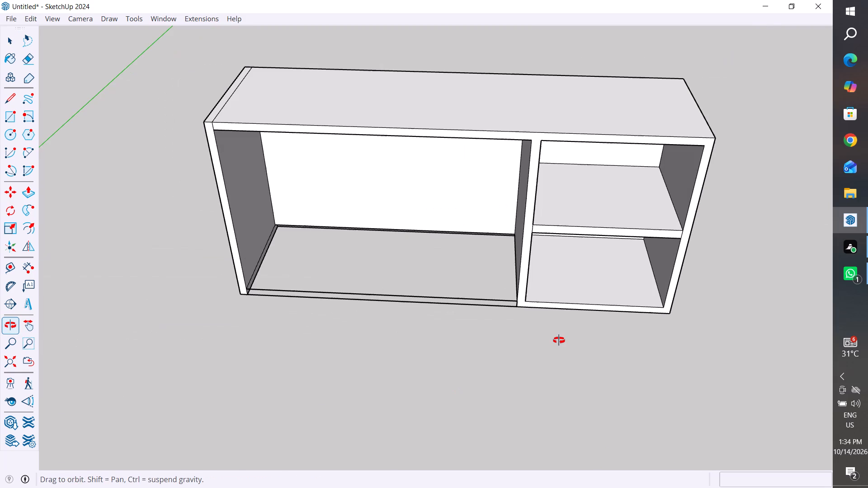
scroll(559, 340, "up", 2)
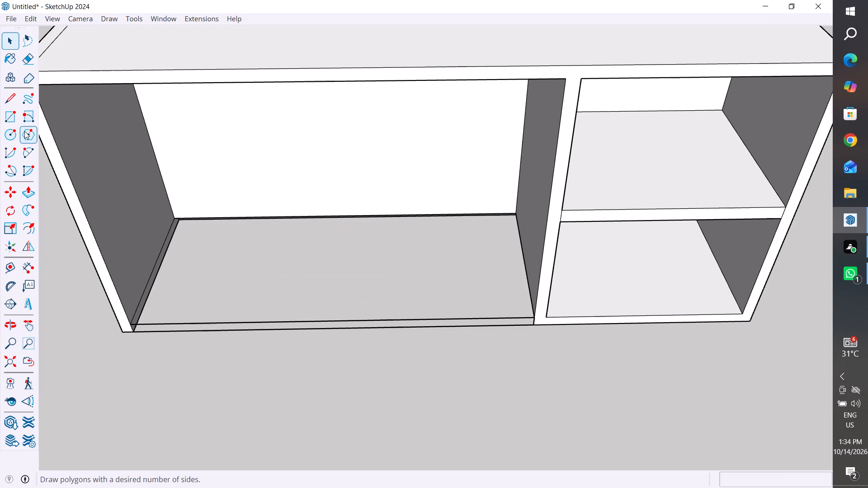
left_click(12, 118)
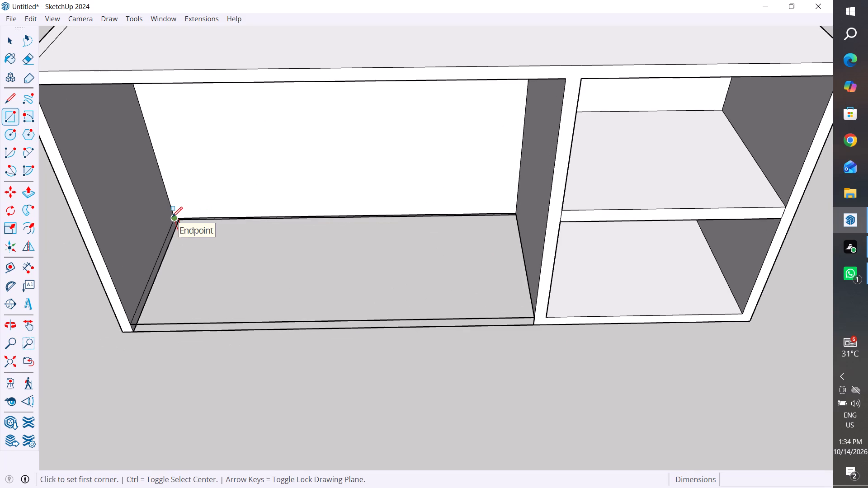
left_click(172, 217)
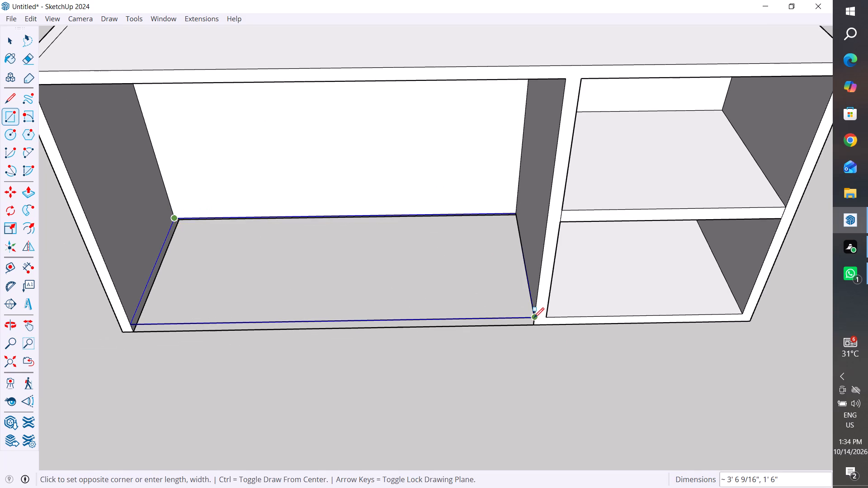
left_click(534, 316)
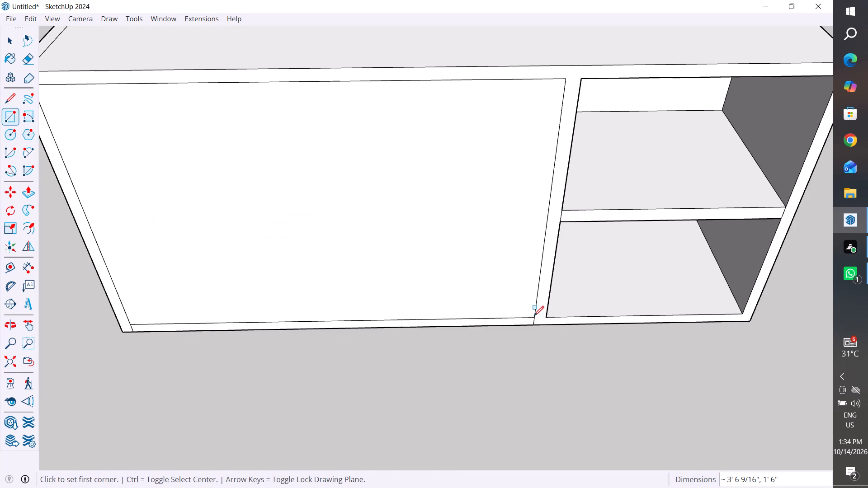
Delete the face covering the left compartment's front opening.
left_click(10, 37)
left_click(194, 211)
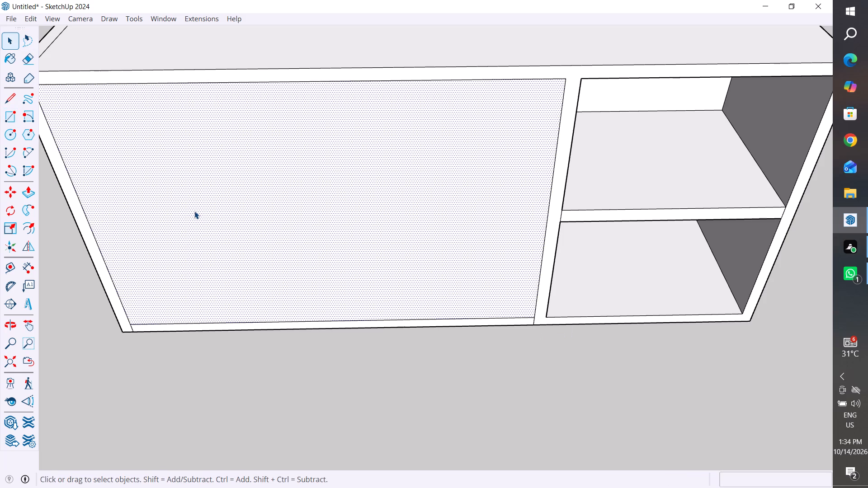
key("Delete")
Delete the leftover short vertical edge between the bottom front strip and the divider's lower end.
middle_click_drag(443, 329, 497, 263)
triple_click(497, 264)
triple_click(497, 263)
left_click_drag(514, 279, 538, 306)
left_click(549, 315)
scroll(549, 315, "up", 1)
double_click(549, 315)
scroll(194, 211, "up", 1)
left_click_drag(547, 313, 540, 310)
left_click_drag(443, 289, 387, 272)
left_click(376, 263)
left_click_drag(372, 253, 373, 246)
scroll(372, 249, "up", 3)
left_click_drag(373, 245, 379, 249)
key("Escape")
left_click(424, 321)
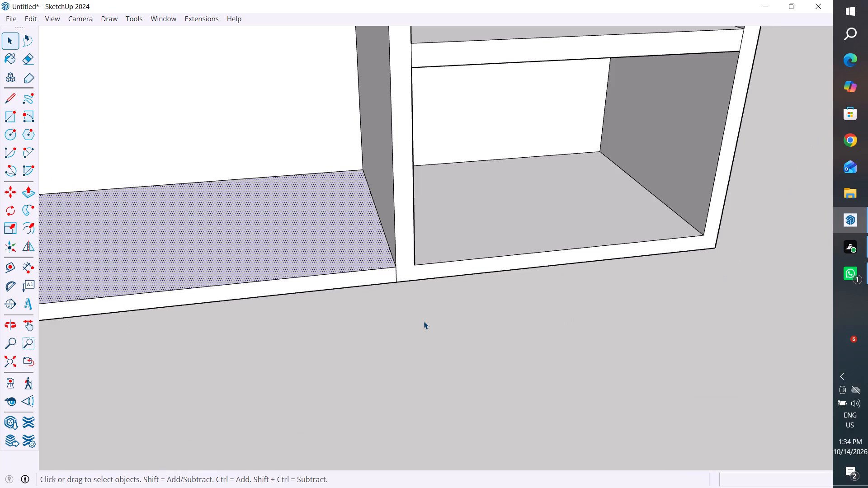
scroll(395, 285, "up", 8)
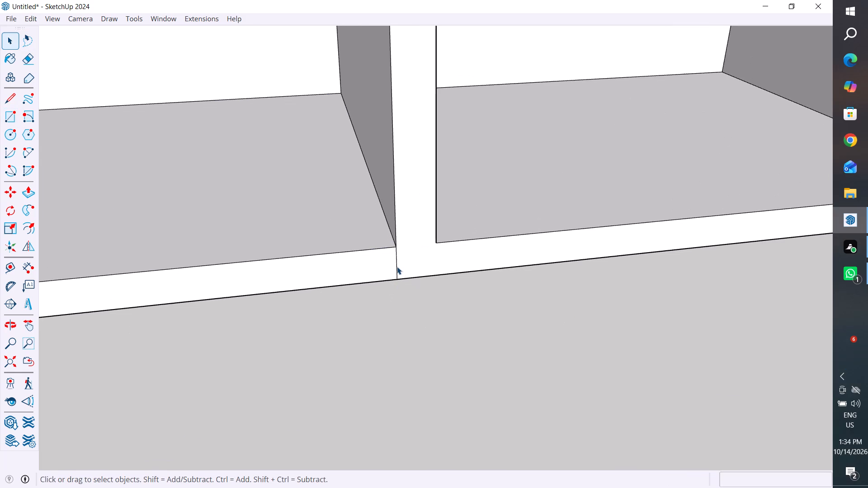
left_click(397, 267)
key("Delete")
Delete the leftover short edge where the bottom front strip meets the left panel.
scroll(397, 267, "down", 7)
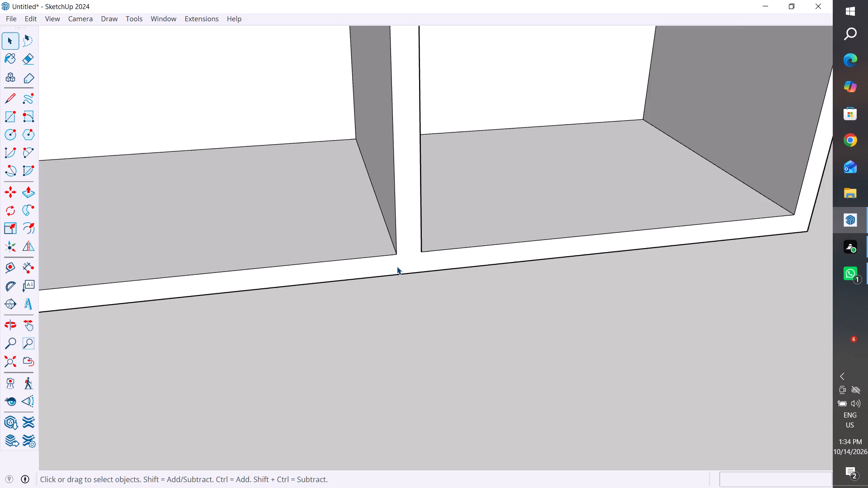
scroll(397, 267, "down", 10)
scroll(541, 267, "down", 3)
scroll(182, 277, "up", 6)
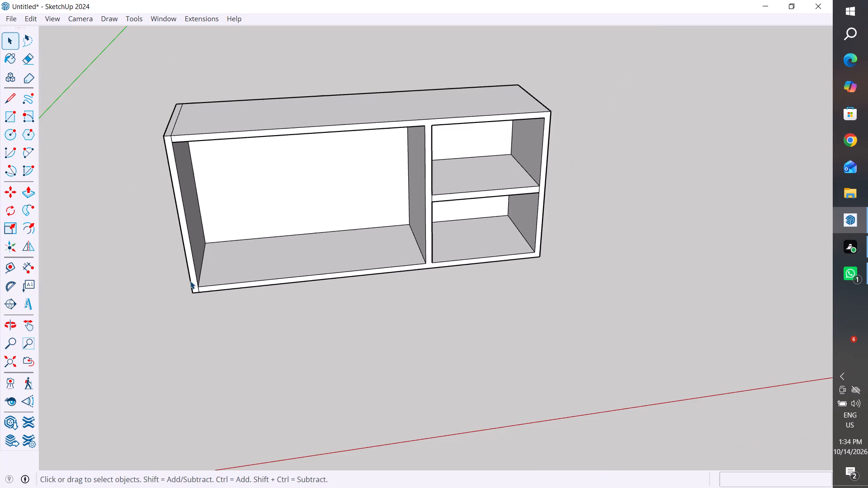
scroll(190, 281, "up", 5)
middle_click(620, 314)
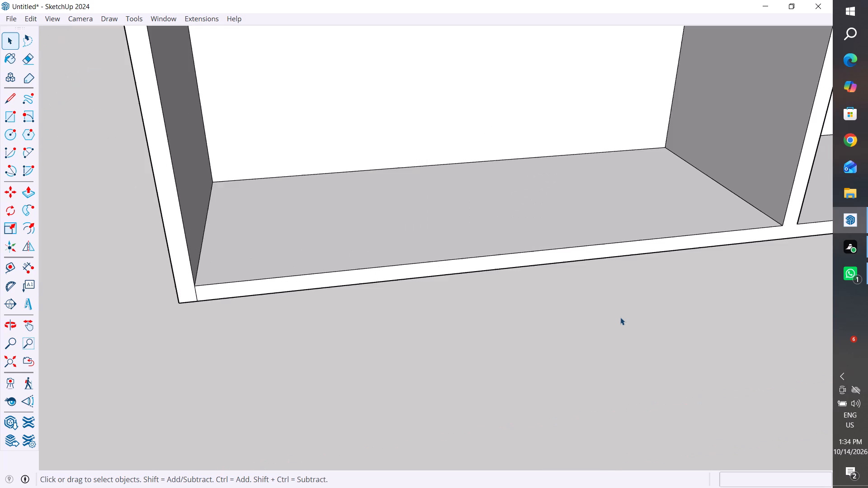
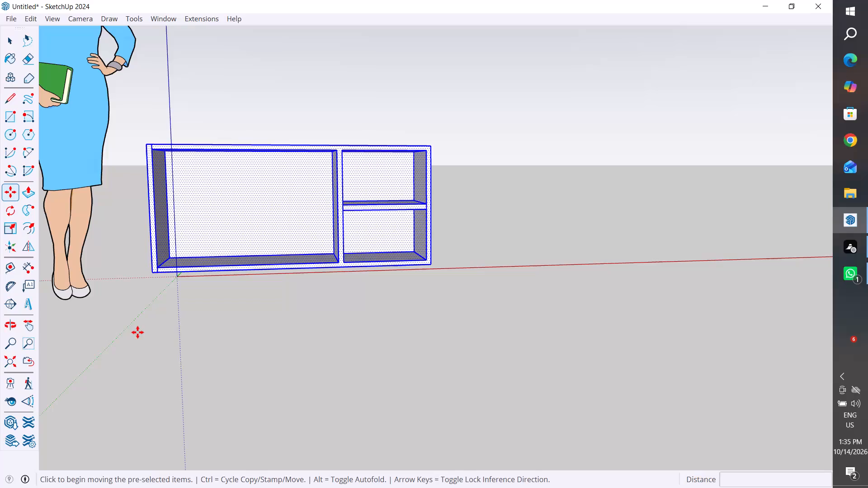
Copy the whole cabinet 17' 9 1/2" along the red axis, using its lower front corner as the base point.
left_click(152, 273, "ctrl")
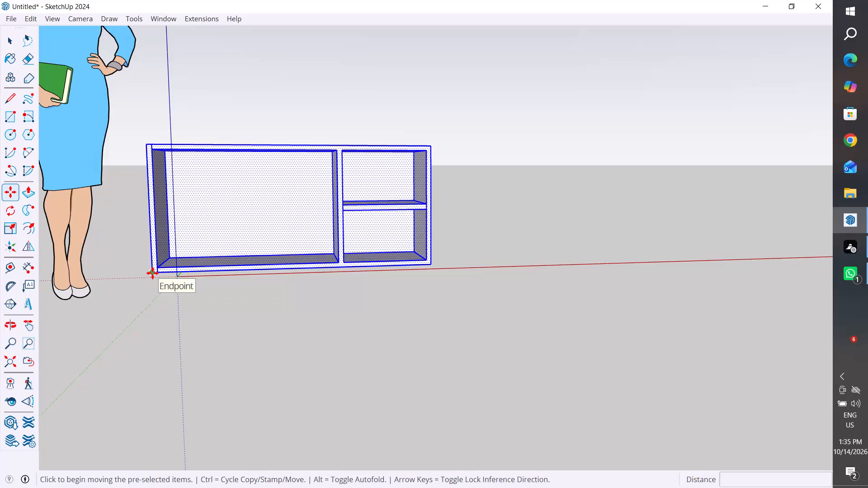
scroll(424, 289, "down", 5)
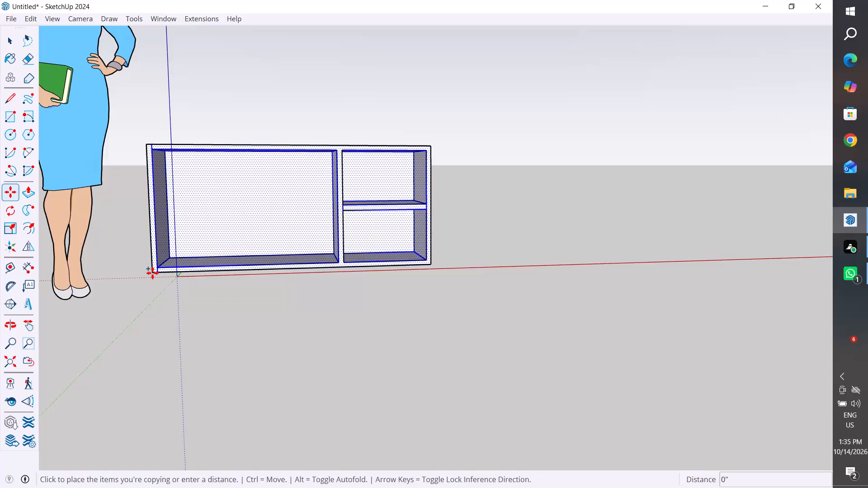
scroll(410, 296, "down", 10)
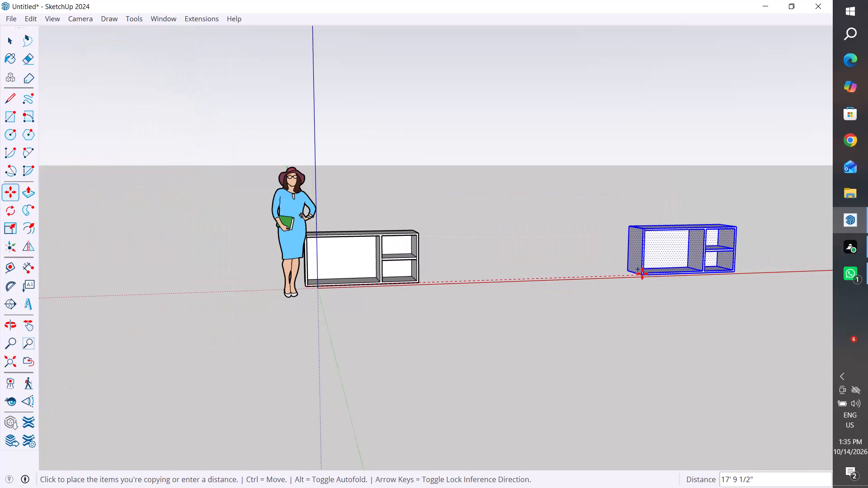
left_click(642, 273)
left_click(14, 45)
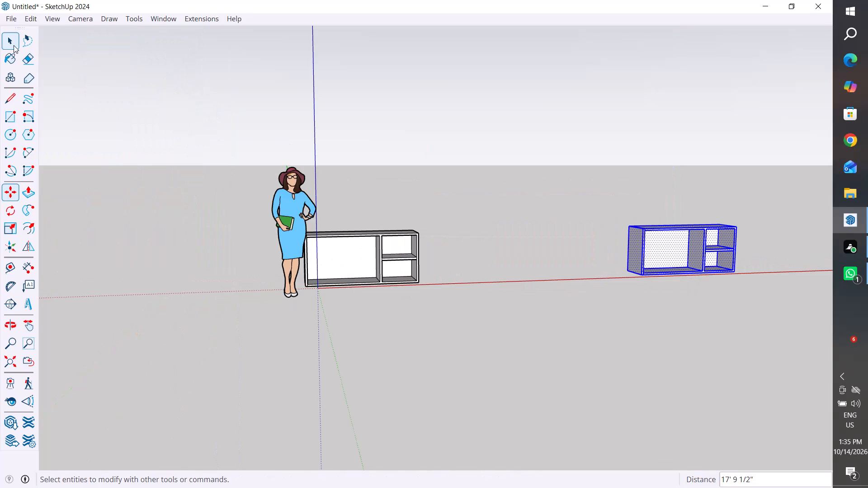
left_click(148, 245)
On the copied cabinet, draw a short edge about 1 1/8" across the bottom front strip from the divider's lower end.
scroll(128, 356, "down", 12)
scroll(436, 272, "up", 1)
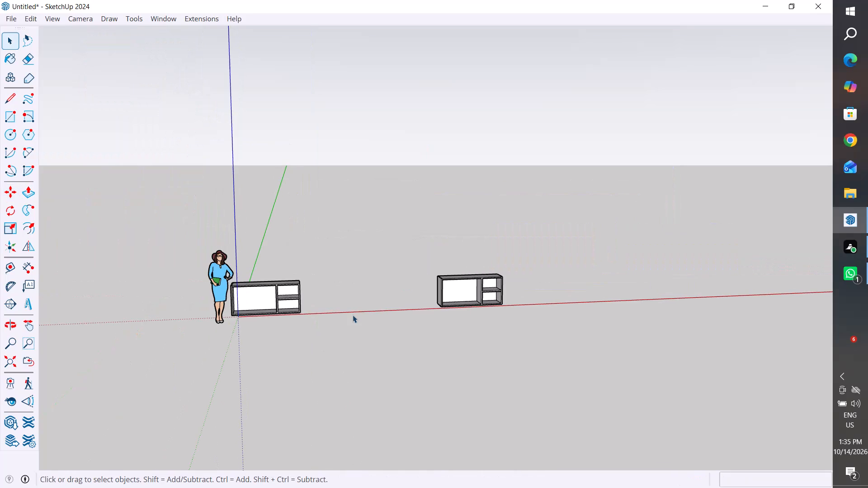
scroll(353, 315, "up", 9)
scroll(392, 323, "up", 10)
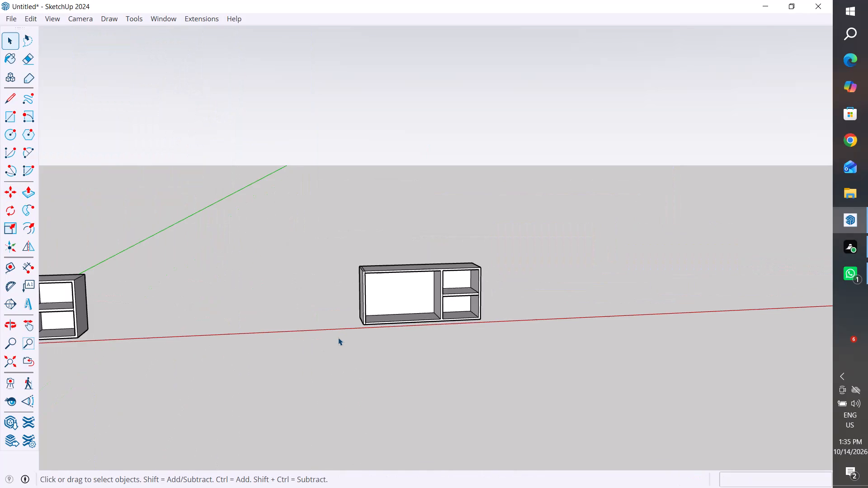
middle_click_drag(462, 316, 472, 117)
scroll(492, 277, "up", 5)
middle_click_drag(489, 335, 492, 277)
middle_click_drag(492, 277, 391, 225)
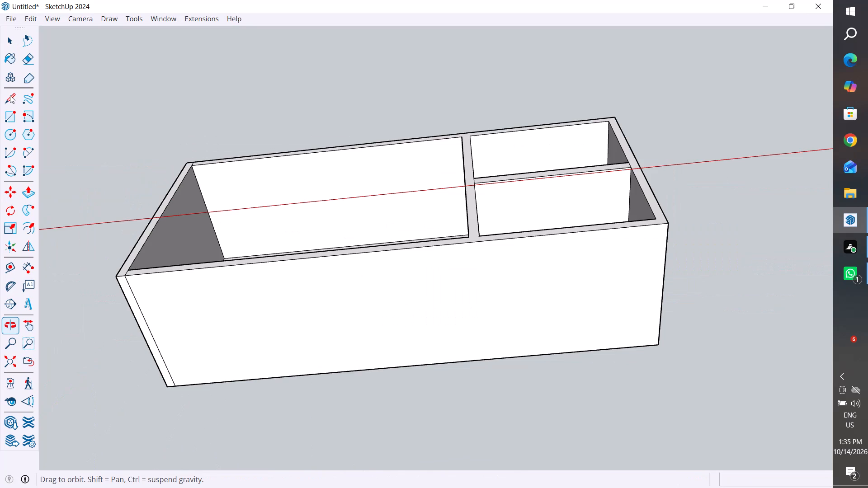
left_click(10, 95)
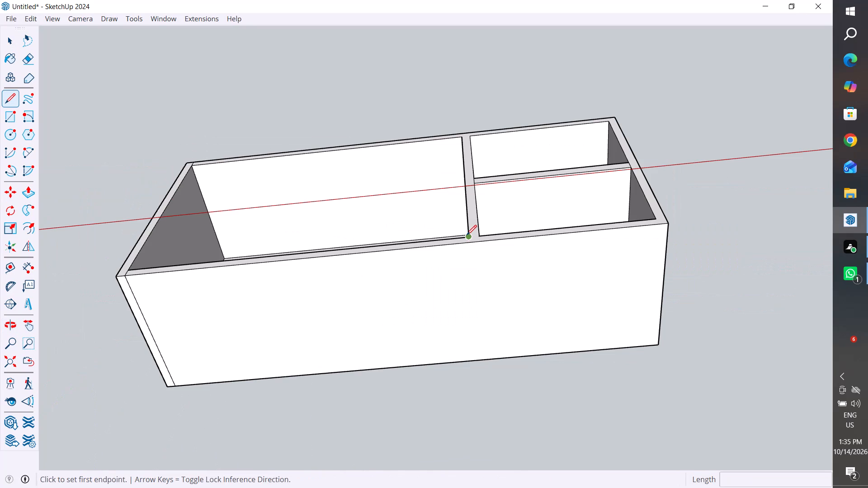
left_click(467, 235)
left_click(469, 242)
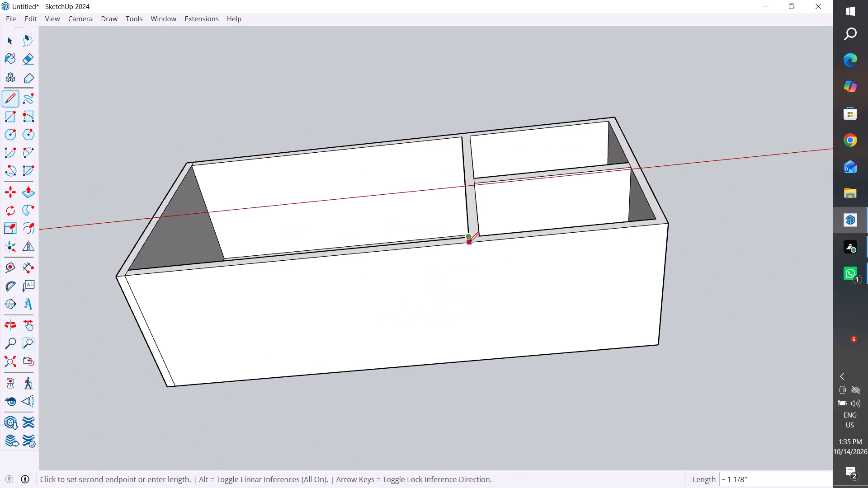
Draw a 1' 7 3/16" line across the cabinet's underside from the back edge to the front edge, in line with the divider.
middle_click_drag(481, 321, 525, 95)
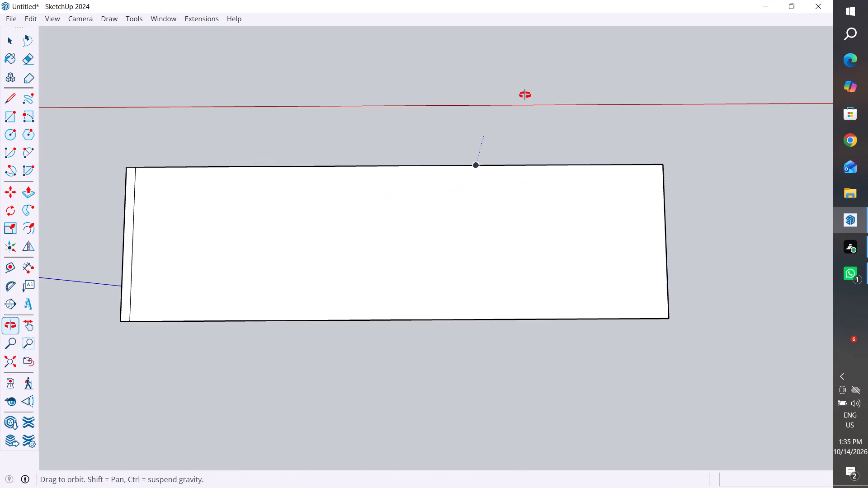
left_click(484, 307)
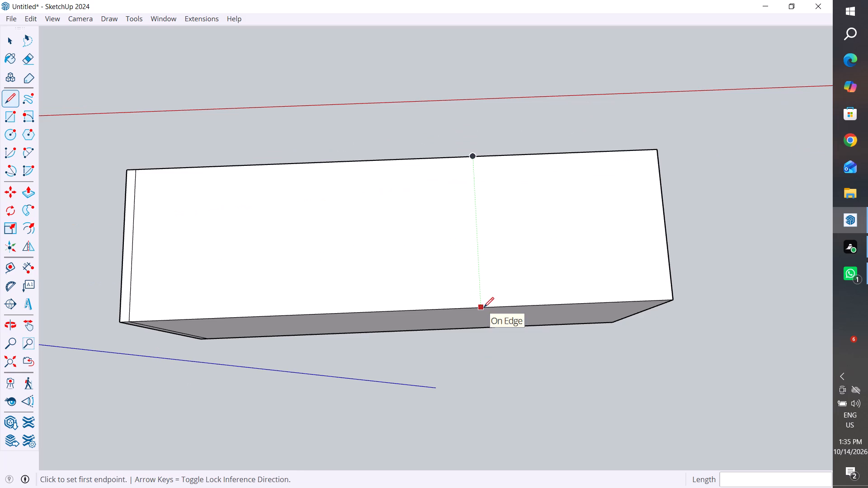
left_click(472, 159)
left_click(13, 43)
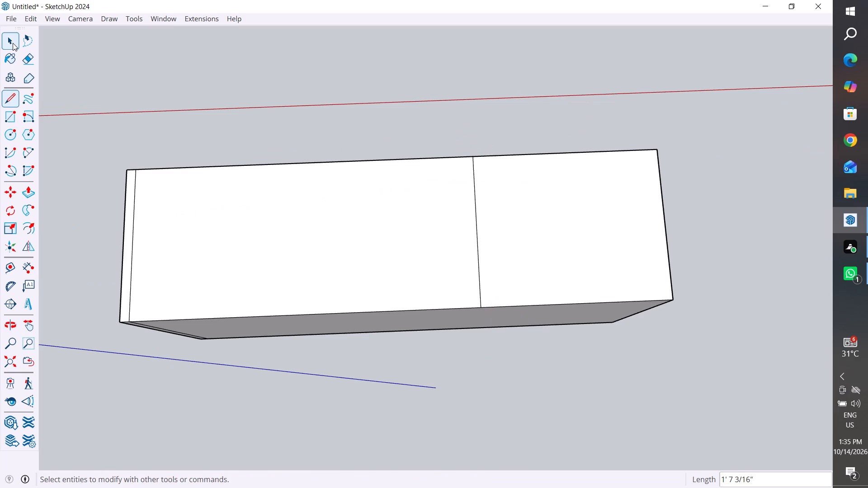
left_click(480, 110)
Examine the copied cabinet's underside and front around the newly drawn dividing line.
scroll(457, 310, "down", 6)
middle_click_drag(500, 343, 502, 201)
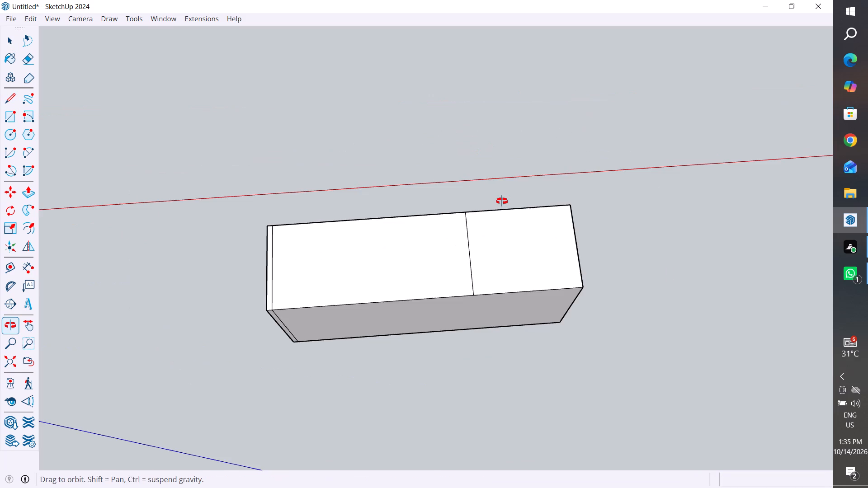
middle_click_drag(502, 201, 497, 479)
middle_click_drag(483, 235, 490, 481)
middle_click_drag(501, 292, 487, 467)
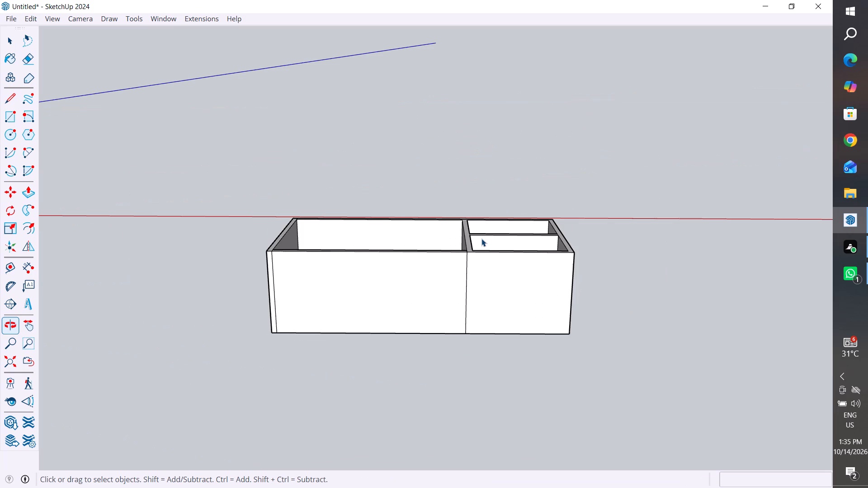
scroll(444, 304, "up", 4)
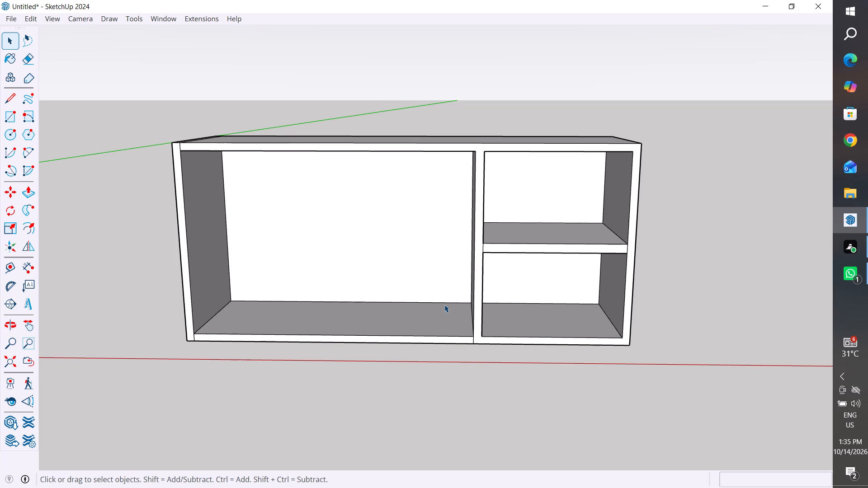
scroll(452, 349, "down", 2)
middle_click_drag(436, 356, 445, 154)
middle_click_drag(429, 307, 451, 149)
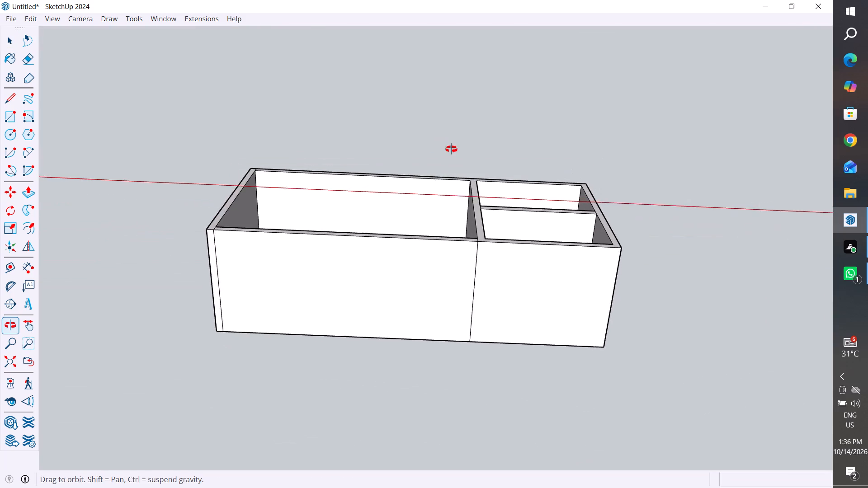
middle_click_drag(451, 149, 440, 465)
middle_click_drag(430, 320, 458, 430)
scroll(406, 302, "up", 4)
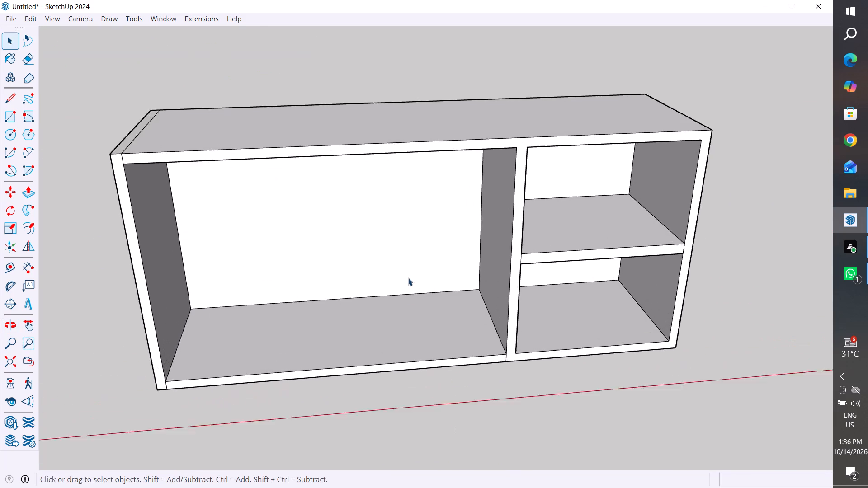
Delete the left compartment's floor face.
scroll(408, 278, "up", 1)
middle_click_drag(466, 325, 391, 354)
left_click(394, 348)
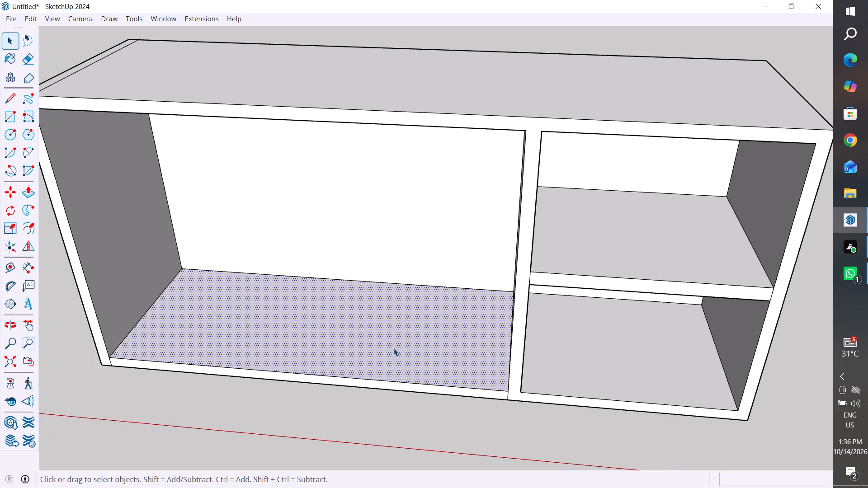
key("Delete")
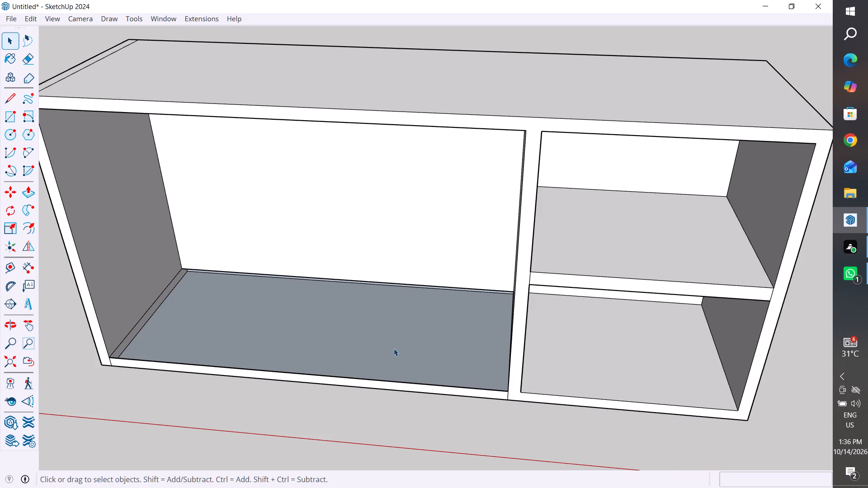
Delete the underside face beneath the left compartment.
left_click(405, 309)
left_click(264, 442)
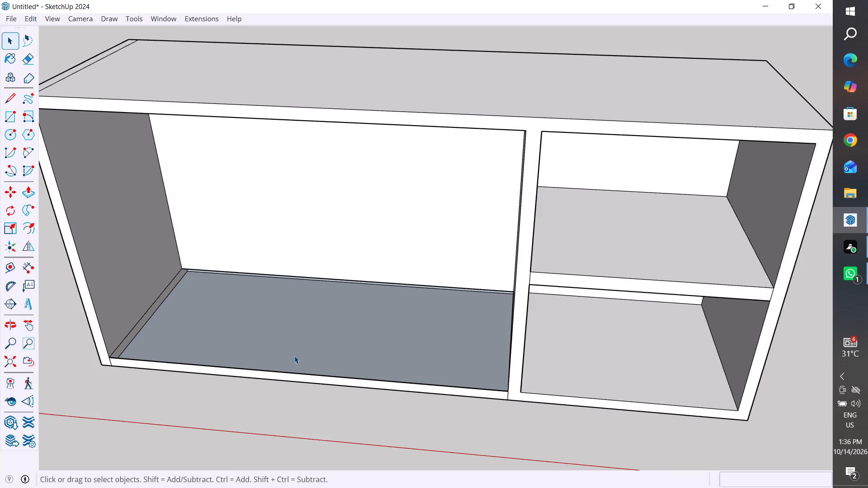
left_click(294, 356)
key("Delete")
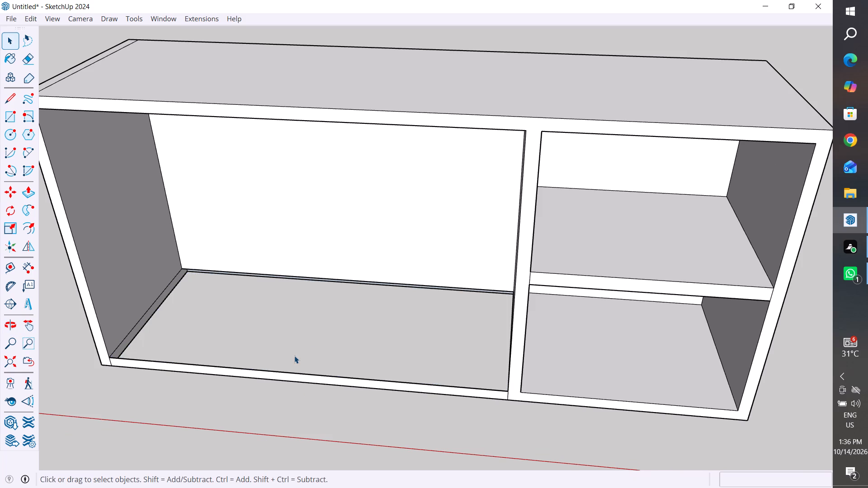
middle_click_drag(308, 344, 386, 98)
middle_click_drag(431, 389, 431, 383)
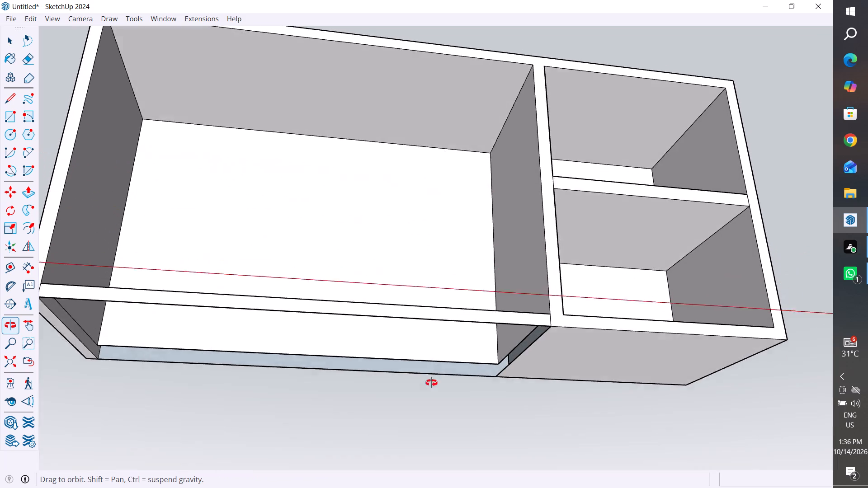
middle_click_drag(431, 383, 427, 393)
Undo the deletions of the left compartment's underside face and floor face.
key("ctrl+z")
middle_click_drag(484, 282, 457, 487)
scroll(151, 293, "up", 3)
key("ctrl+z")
Delete the left compartment's floor face, keeping the underside face.
middle_click_drag(423, 311, 435, 91)
middle_click_drag(392, 297, 486, 359)
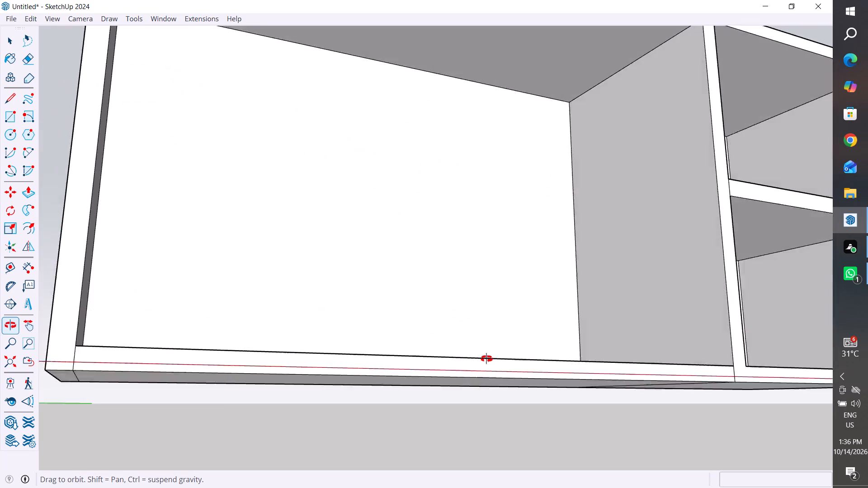
middle_click_drag(486, 359, 867, 361)
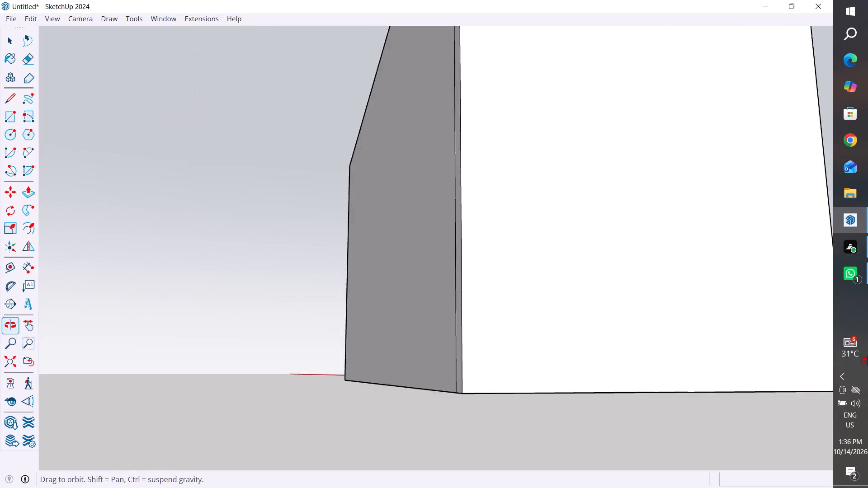
middle_click_drag(867, 361, 482, 475)
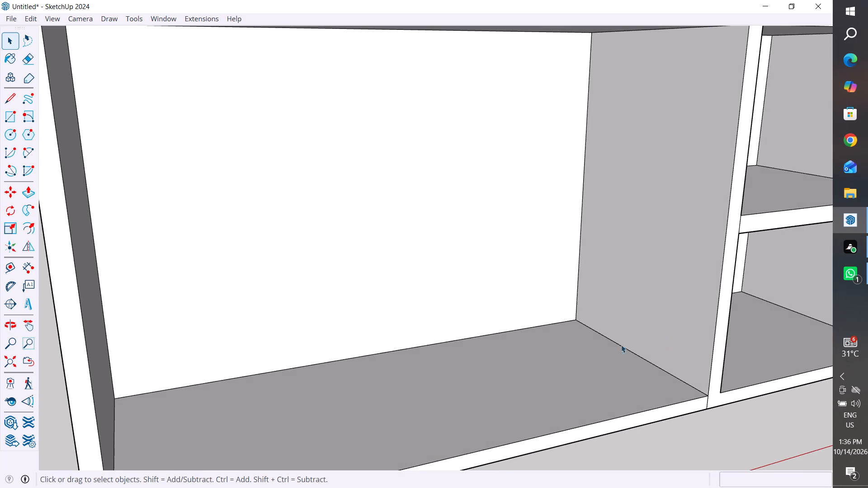
left_click(596, 352)
key("Delete")
Examine the cabinet's underside and the left compartment's open floor recess from several angles.
middle_click_drag(605, 348, 584, 362)
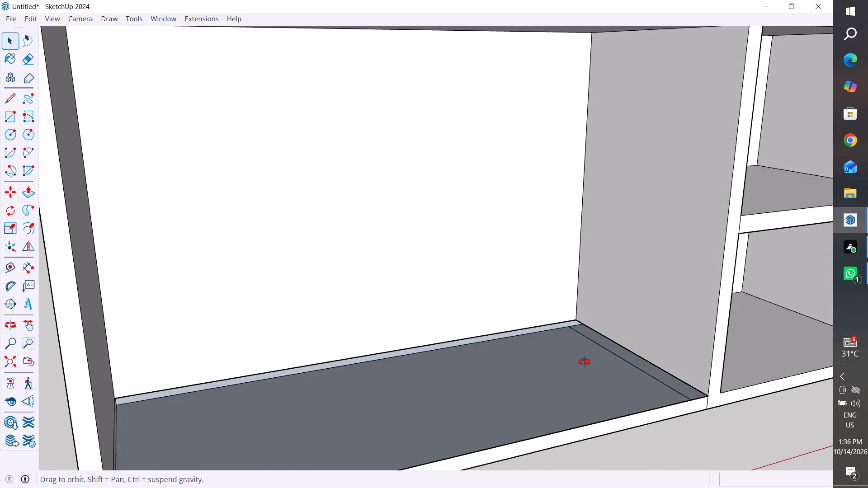
middle_click_drag(584, 362, 118, 74)
scroll(562, 375, "up", 1)
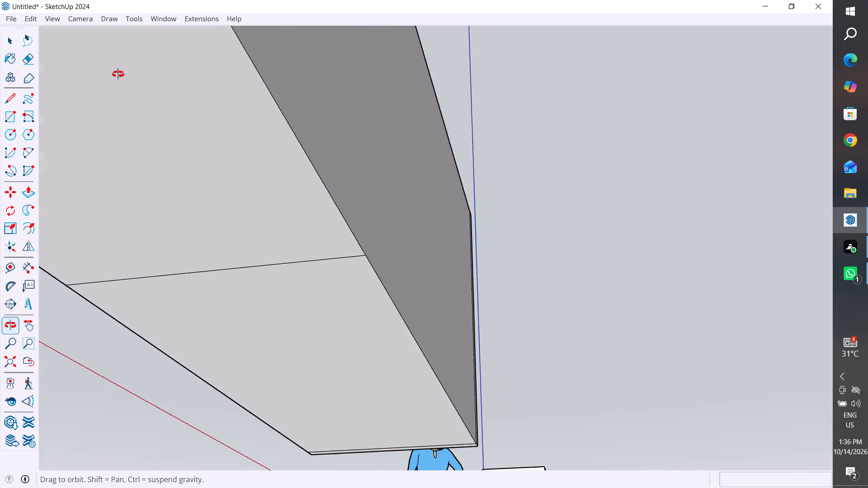
middle_click_drag(118, 74, 365, 184)
scroll(236, 127, "down", 5)
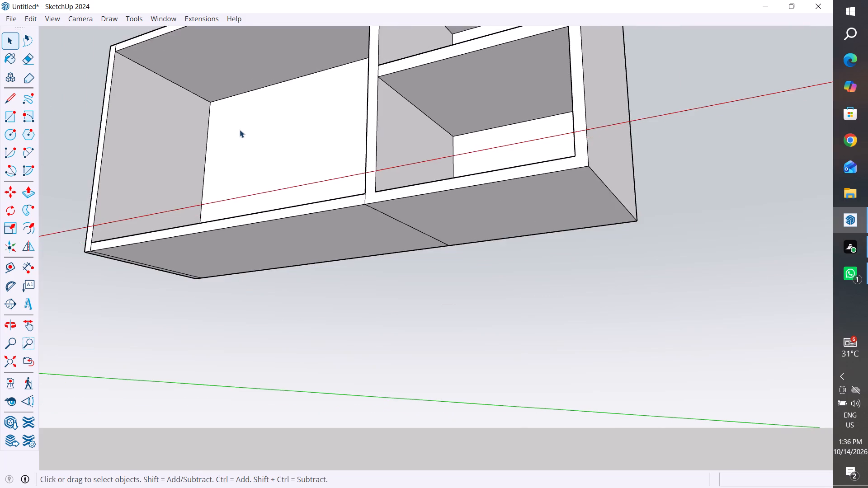
middle_click_drag(268, 166, 345, 352)
scroll(225, 233, "down", 6)
middle_click_drag(222, 240, 270, 286)
scroll(270, 286, "up", 5)
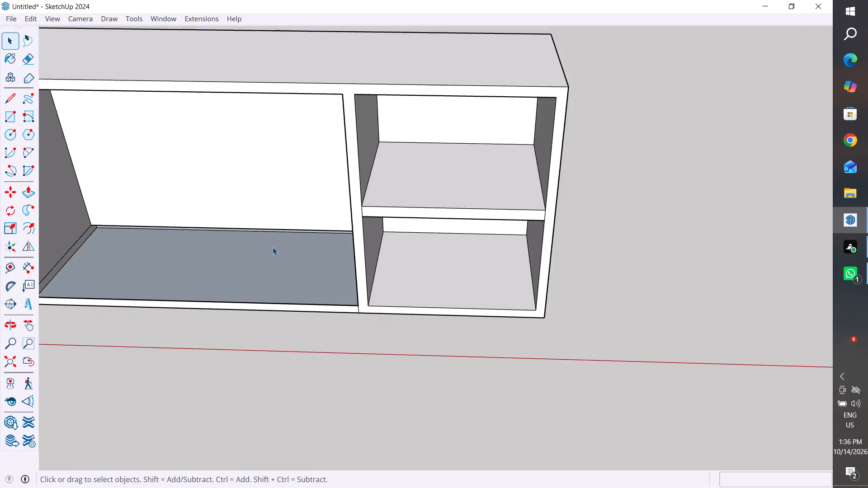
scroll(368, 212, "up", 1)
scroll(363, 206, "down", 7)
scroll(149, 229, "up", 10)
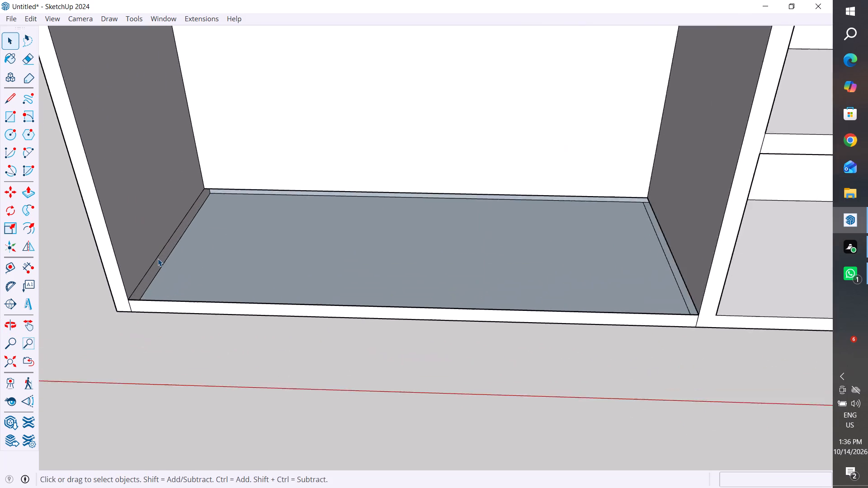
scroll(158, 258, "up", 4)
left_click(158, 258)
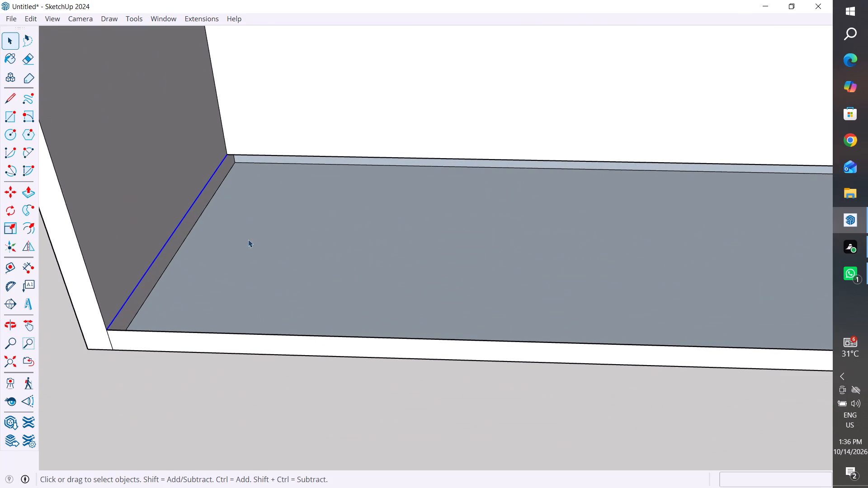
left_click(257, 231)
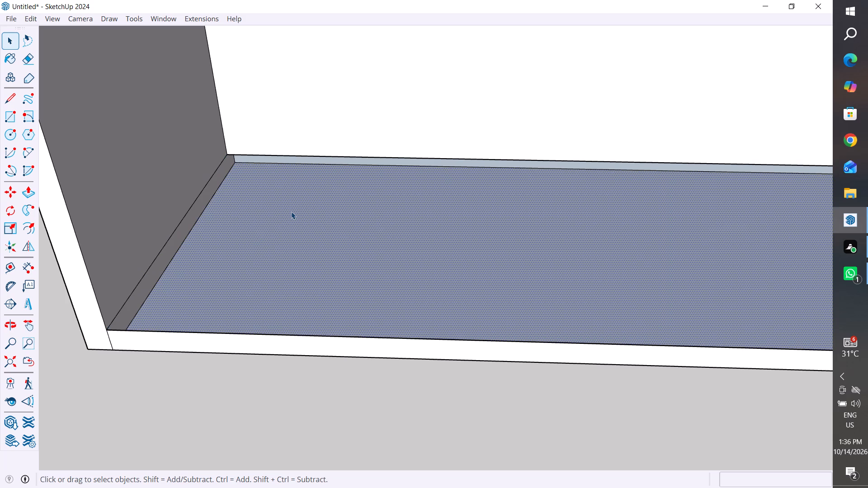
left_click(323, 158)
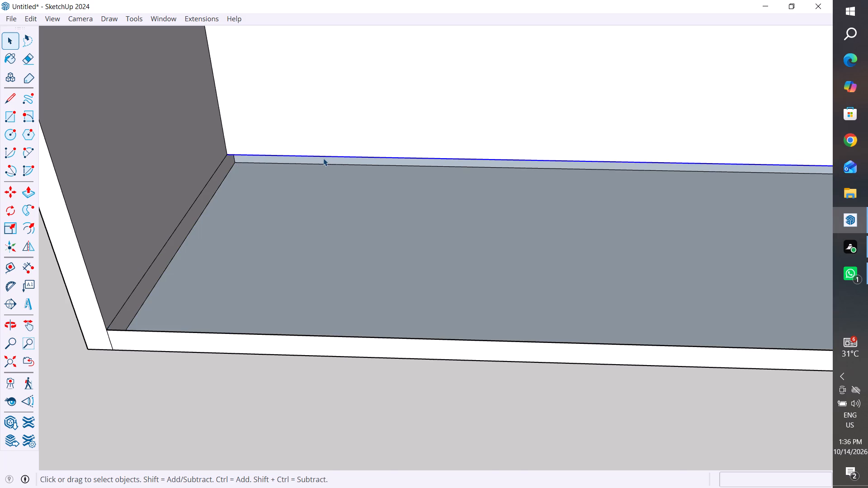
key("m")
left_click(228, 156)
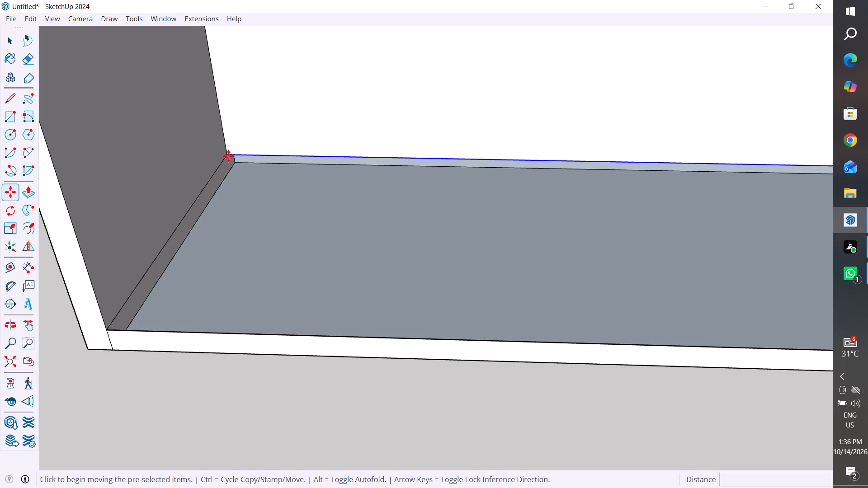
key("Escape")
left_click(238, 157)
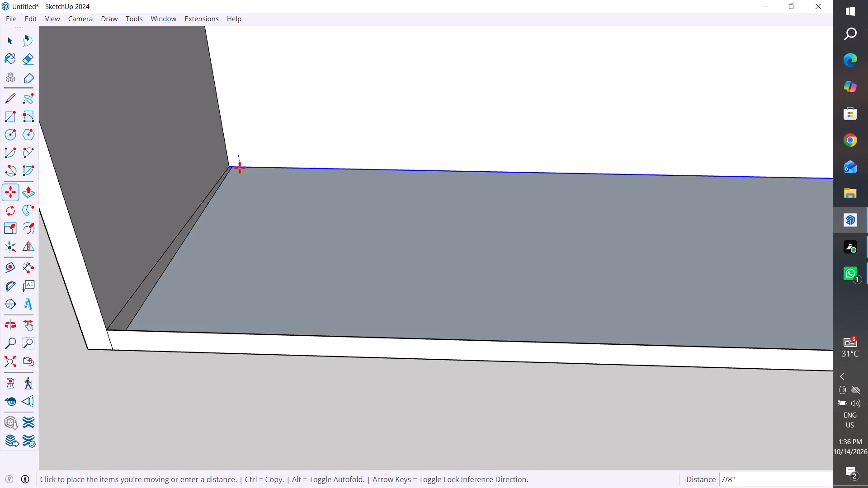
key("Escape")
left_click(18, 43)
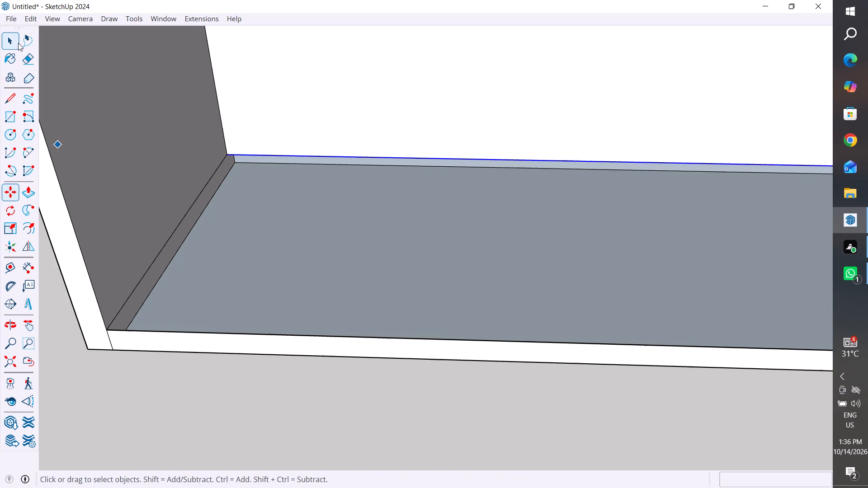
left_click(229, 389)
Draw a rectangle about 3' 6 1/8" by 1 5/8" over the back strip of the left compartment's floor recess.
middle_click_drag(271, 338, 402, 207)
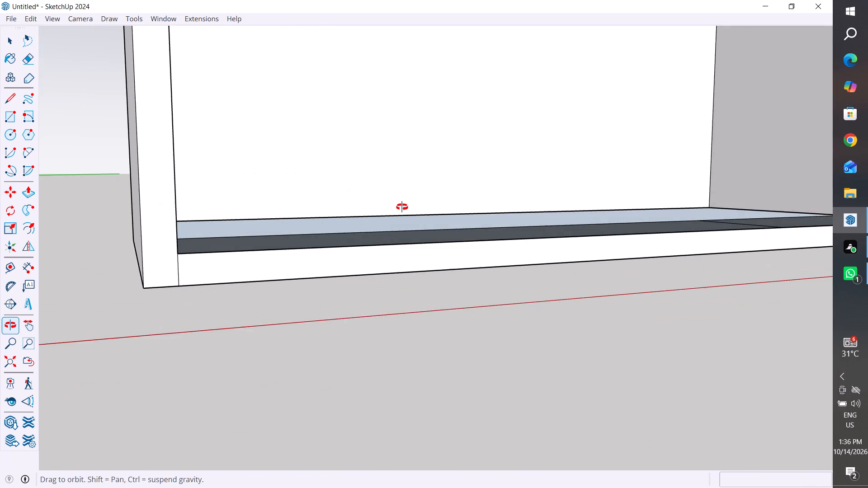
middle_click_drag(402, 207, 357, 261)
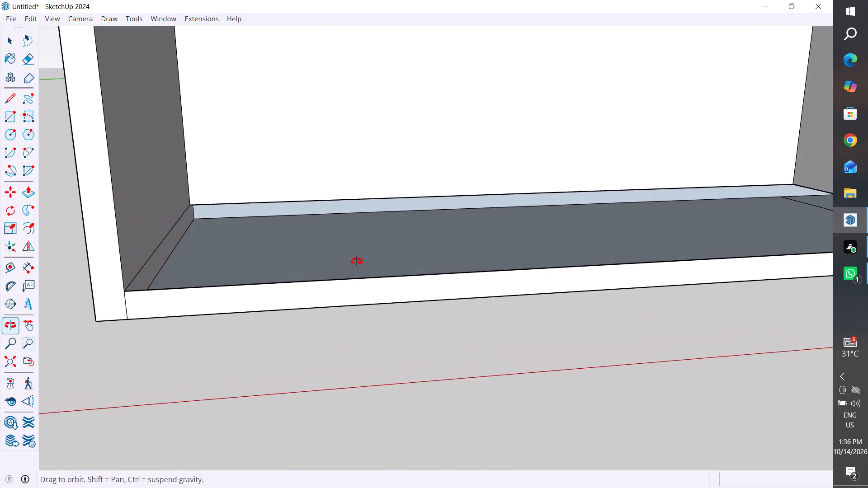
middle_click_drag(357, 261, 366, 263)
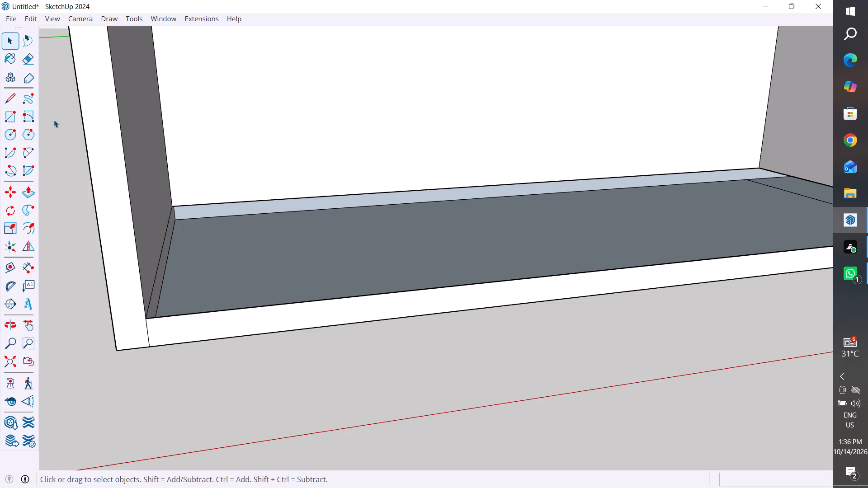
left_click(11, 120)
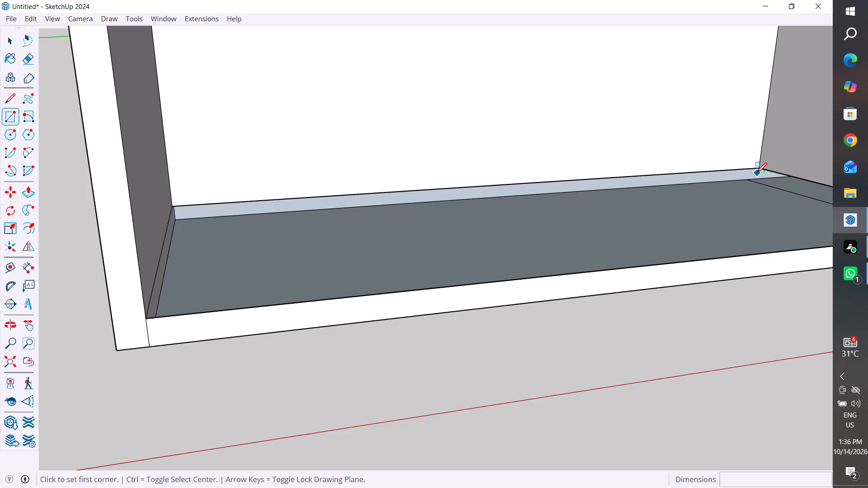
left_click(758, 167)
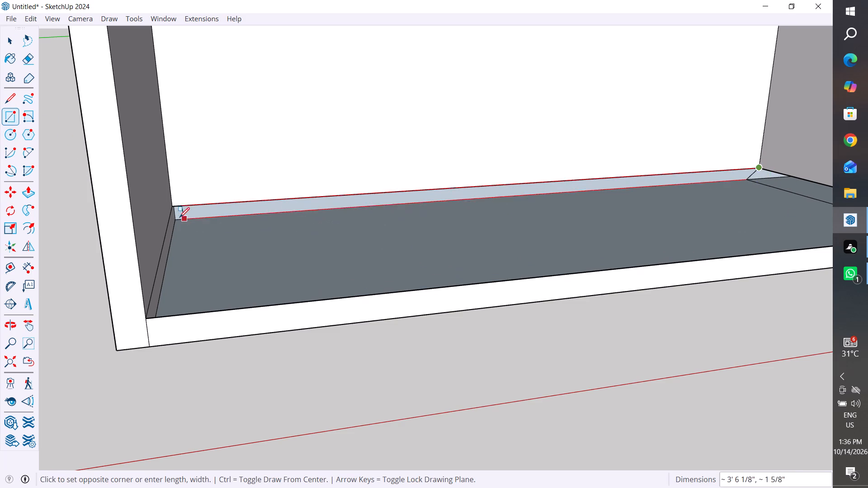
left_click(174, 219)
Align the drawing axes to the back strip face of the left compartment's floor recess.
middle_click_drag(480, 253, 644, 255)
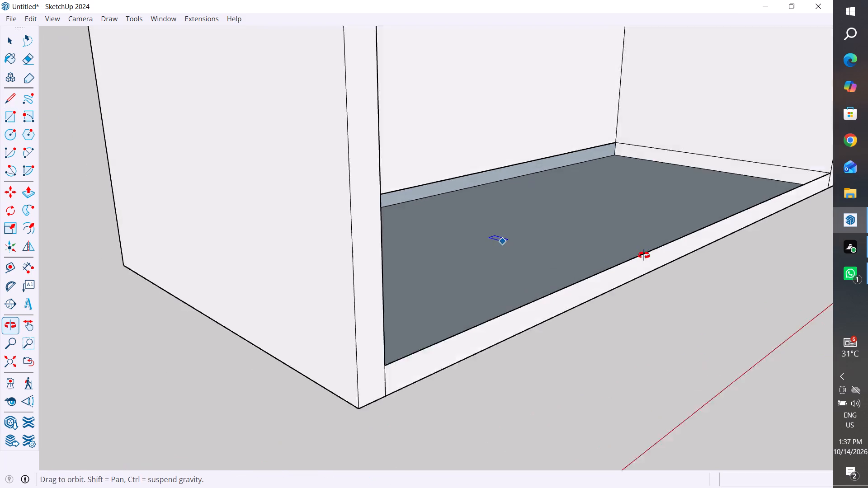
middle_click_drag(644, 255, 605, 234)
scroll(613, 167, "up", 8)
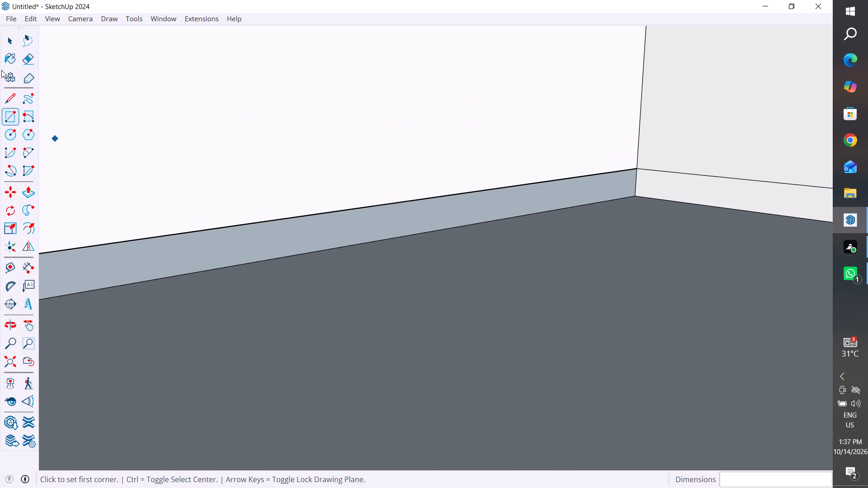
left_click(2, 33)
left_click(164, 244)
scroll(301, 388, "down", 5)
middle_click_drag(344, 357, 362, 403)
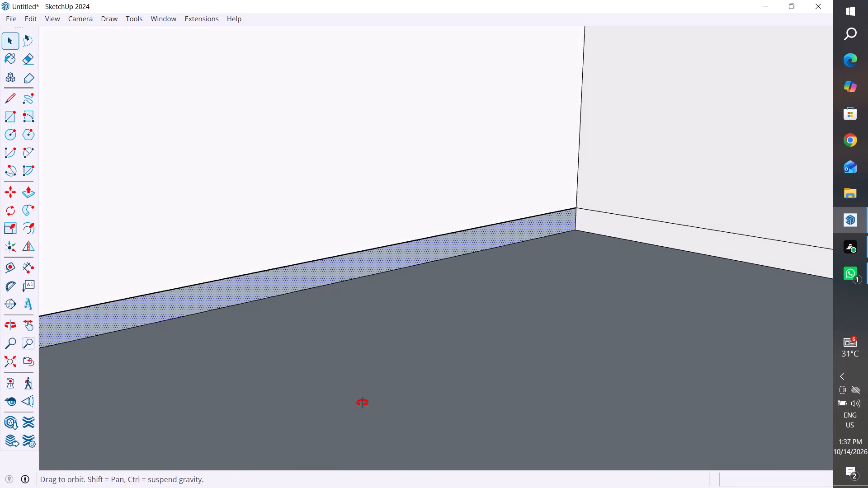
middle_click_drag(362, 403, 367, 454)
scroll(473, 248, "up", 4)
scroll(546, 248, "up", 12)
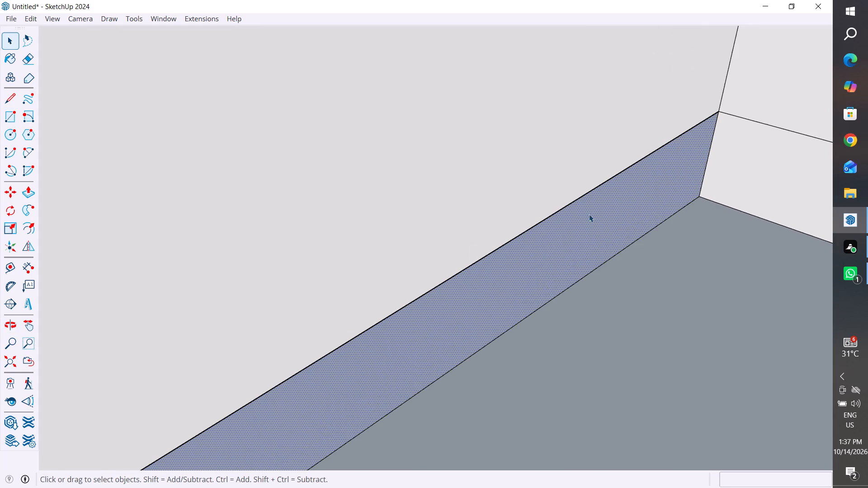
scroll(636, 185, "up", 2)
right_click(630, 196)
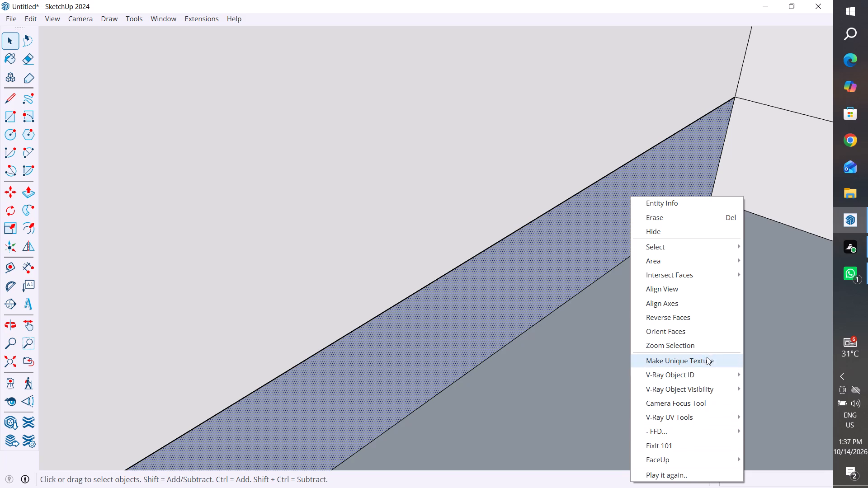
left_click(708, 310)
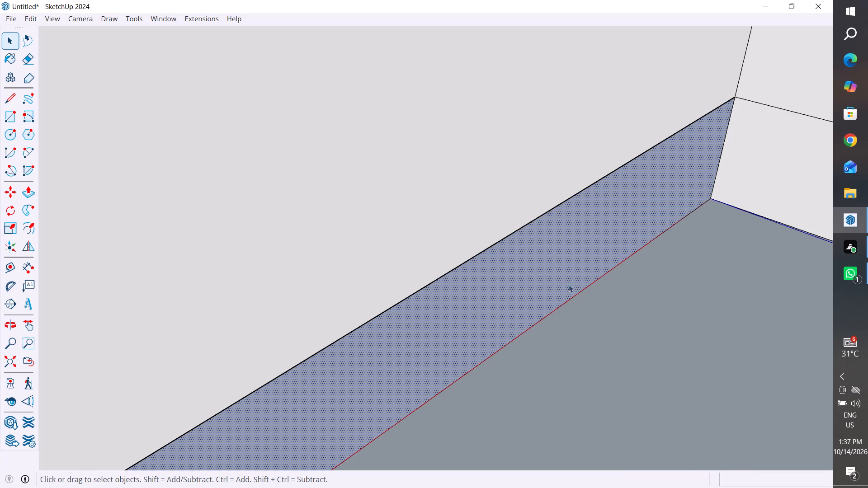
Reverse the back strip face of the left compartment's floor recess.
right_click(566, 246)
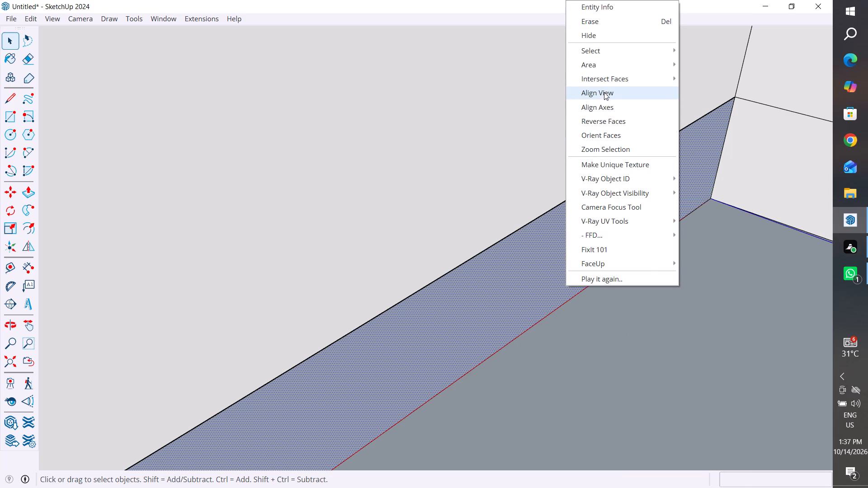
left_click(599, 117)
Undo the face reversal, the axes alignment, the rectangle and the deletion of the left compartment's floor face.
scroll(543, 346, "down", 11)
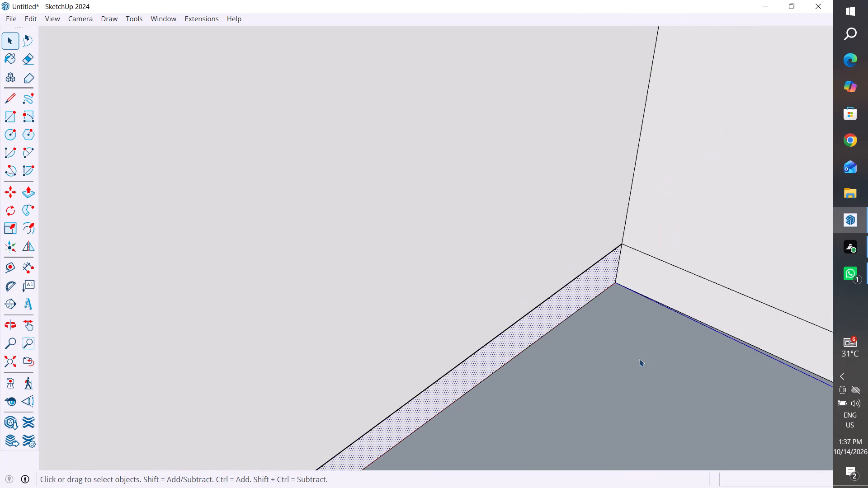
middle_click_drag(638, 361, 486, 369)
scroll(493, 389, "down", 6)
scroll(623, 282, "down", 7)
scroll(577, 341, "down", 6)
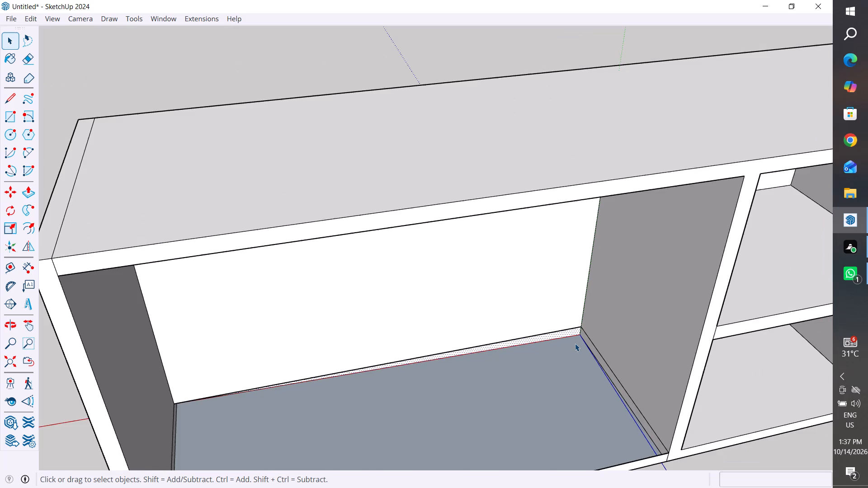
middle_click_drag(563, 353, 479, 275)
key("ctrl+z")
key("ctrl+z")
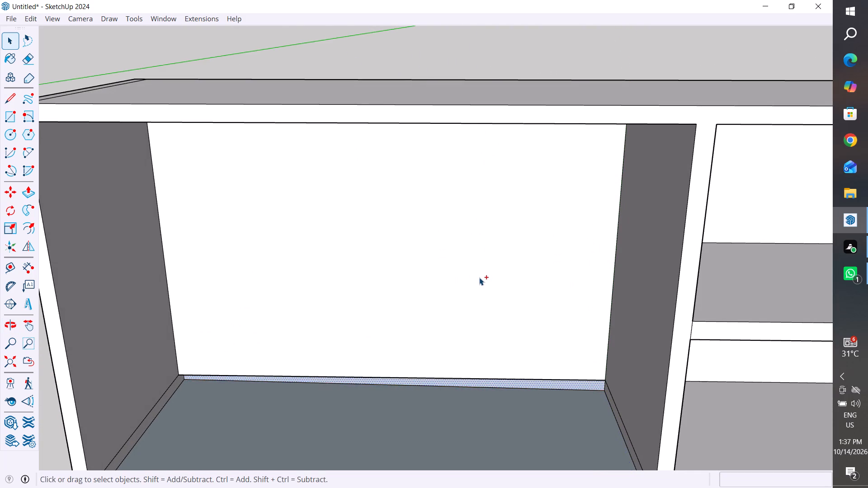
key("ctrl+z")
key("ctrl+z")
Examine the left compartment's floor, side walls and back face from several angles.
scroll(598, 292, "down", 2)
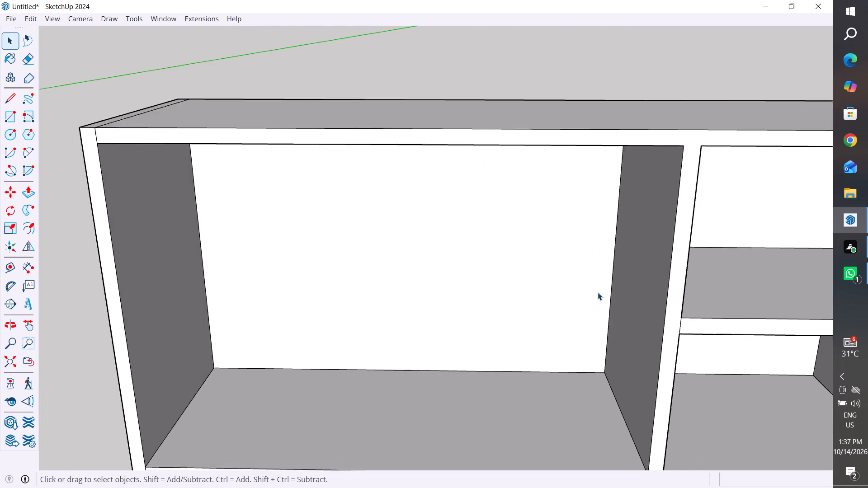
scroll(598, 292, "down", 3)
middle_click_drag(588, 388, 570, 267)
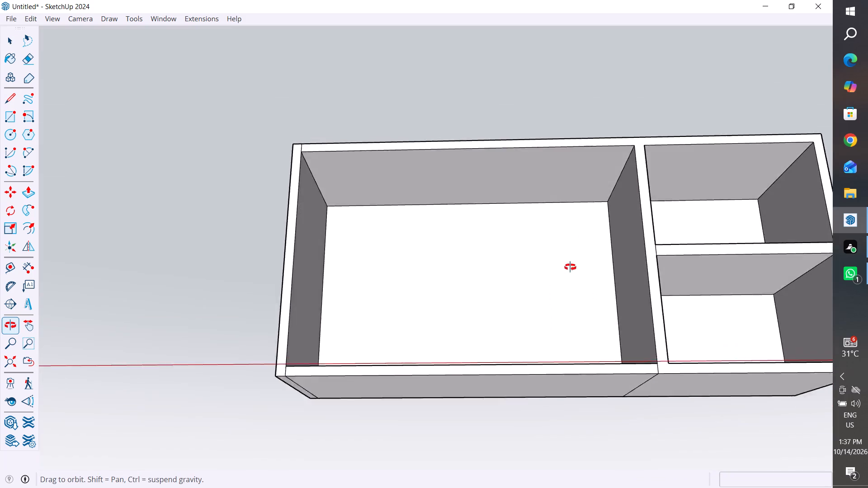
middle_click_drag(570, 267, 552, 410)
left_click(528, 305)
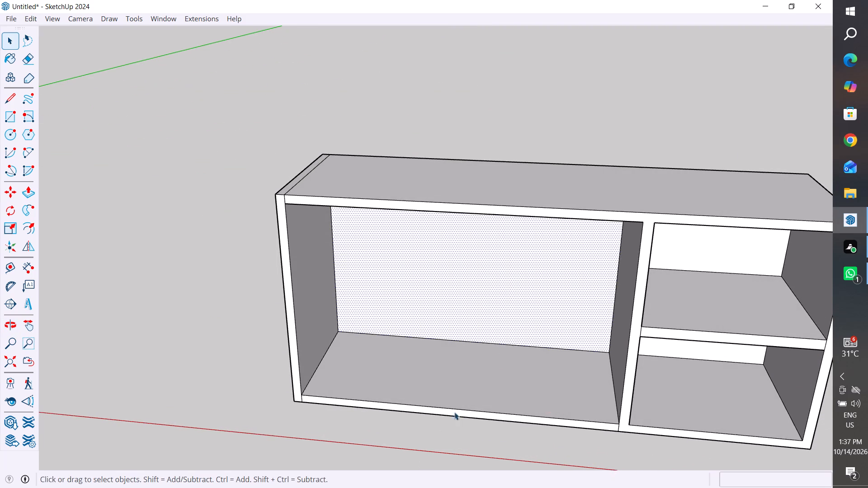
triple_click(545, 252)
double_click(545, 252)
left_click(542, 253)
middle_click_drag(540, 413, 649, 291)
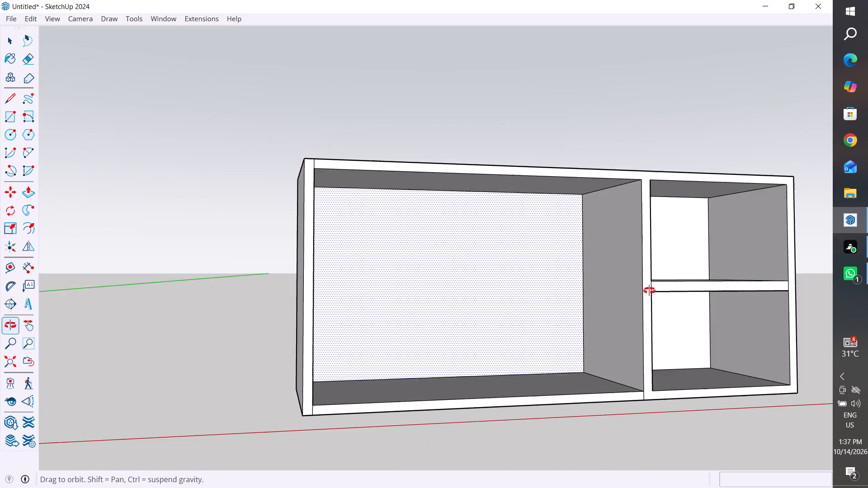
middle_click_drag(649, 291, 658, 406)
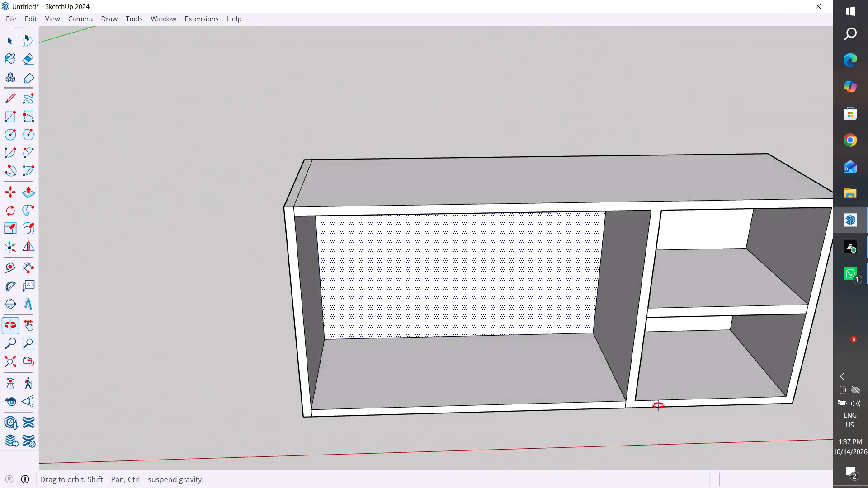
middle_click_drag(658, 406, 551, 385)
scroll(591, 336, "down", 5)
middle_click_drag(546, 351, 703, 373)
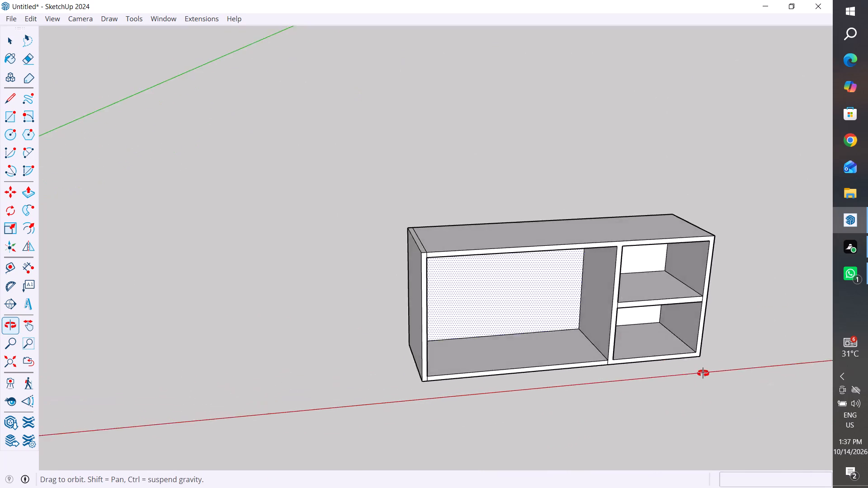
middle_click_drag(703, 373, 746, 375)
middle_click_drag(345, 319, 796, 367)
Check the cabinet copy's connected geometry as a whole from the back and the open front.
left_click(515, 260)
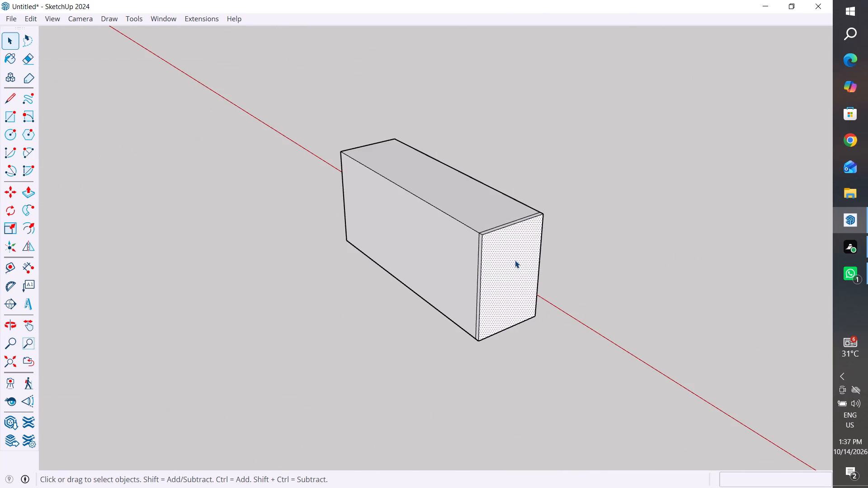
right_click(515, 260)
triple_click(486, 277)
left_click(486, 277)
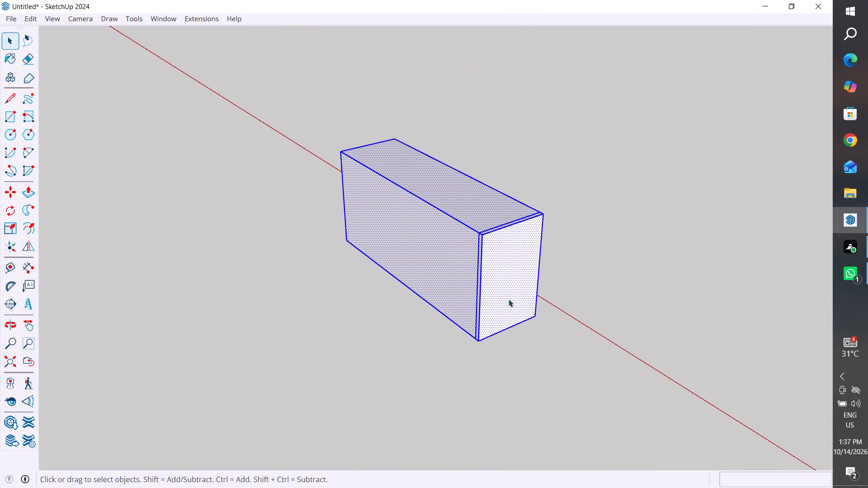
scroll(557, 342, "down", 12)
middle_click_drag(672, 293, 87, 370)
scroll(451, 382, "up", 2)
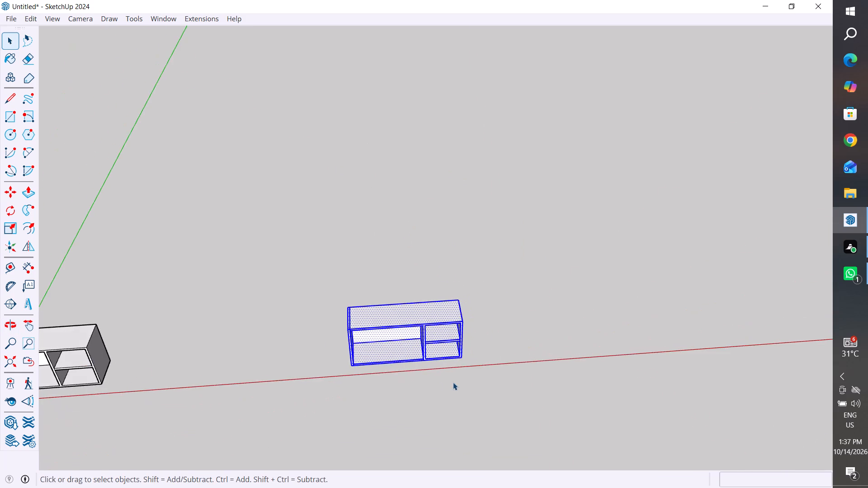
scroll(453, 382, "up", 3)
left_click(485, 371)
scroll(460, 325, "up", 7)
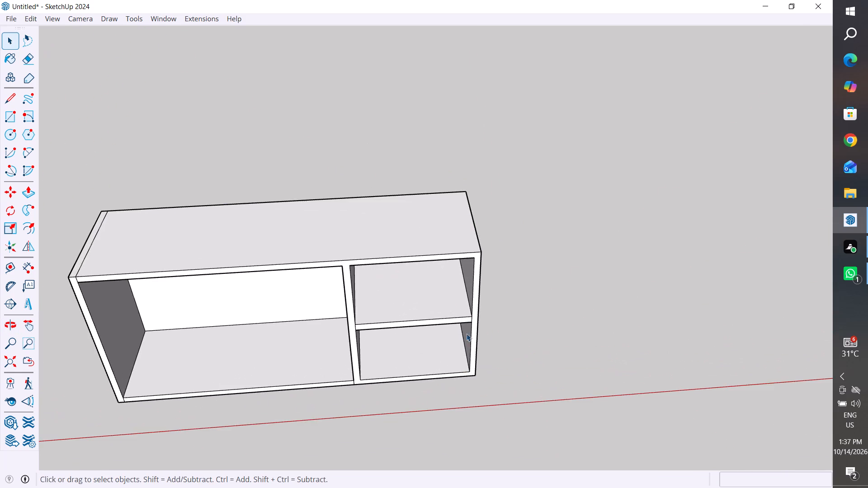
scroll(470, 342, "down", 4)
middle_click_drag(365, 347, 384, 216)
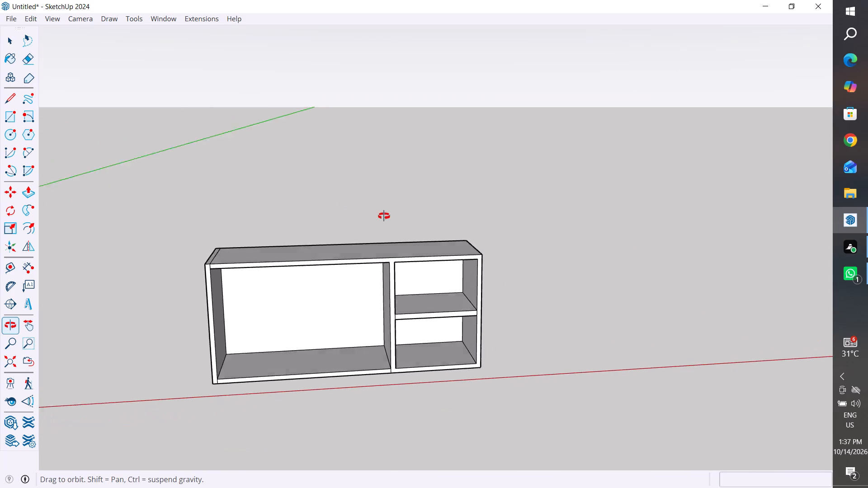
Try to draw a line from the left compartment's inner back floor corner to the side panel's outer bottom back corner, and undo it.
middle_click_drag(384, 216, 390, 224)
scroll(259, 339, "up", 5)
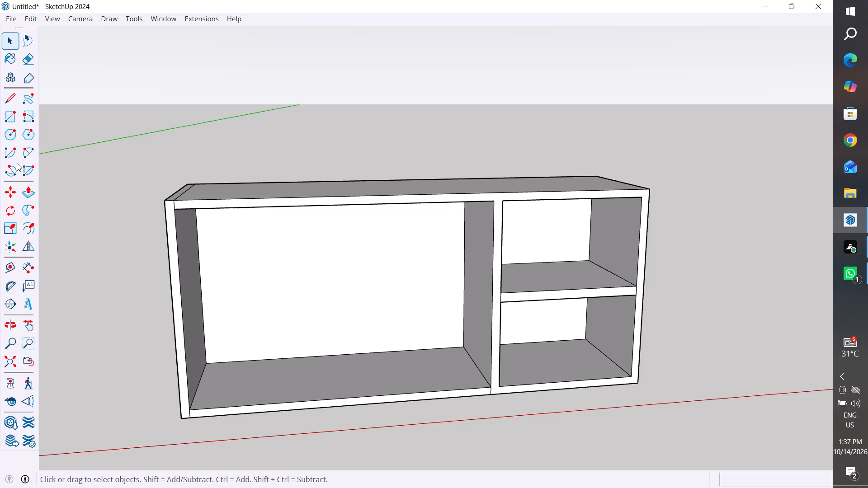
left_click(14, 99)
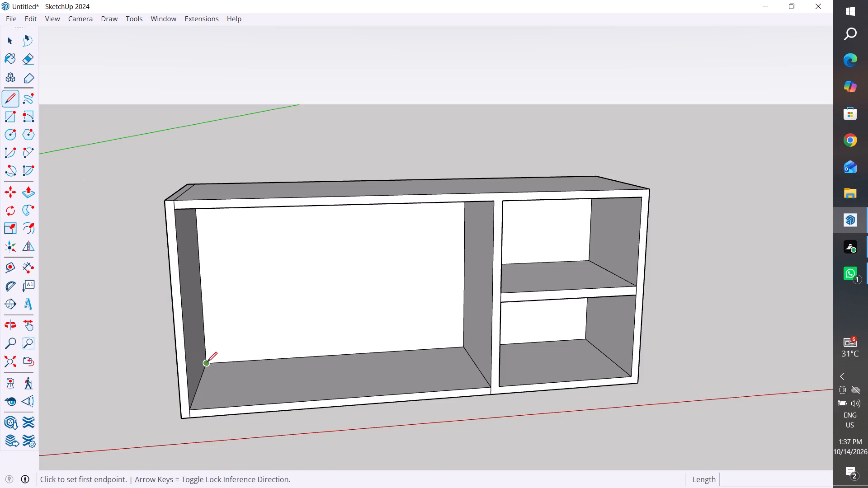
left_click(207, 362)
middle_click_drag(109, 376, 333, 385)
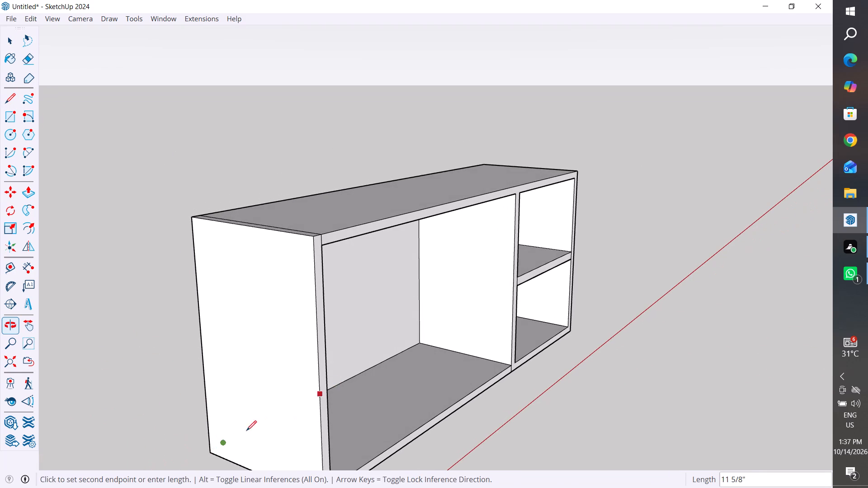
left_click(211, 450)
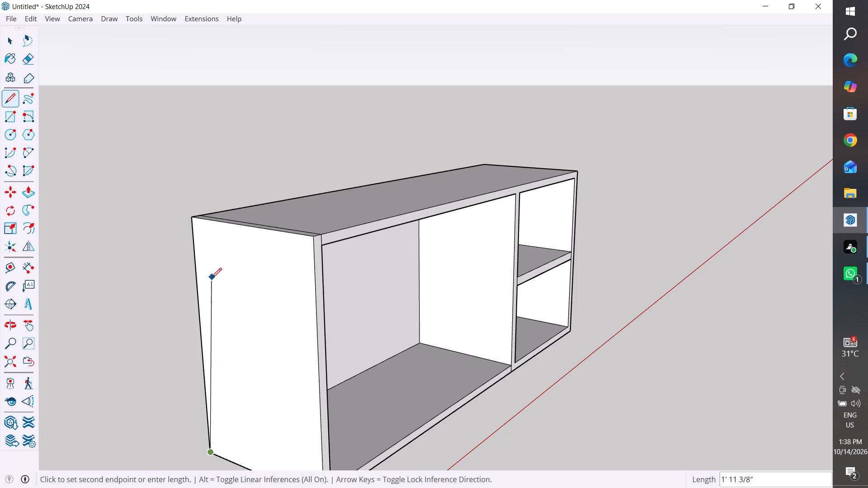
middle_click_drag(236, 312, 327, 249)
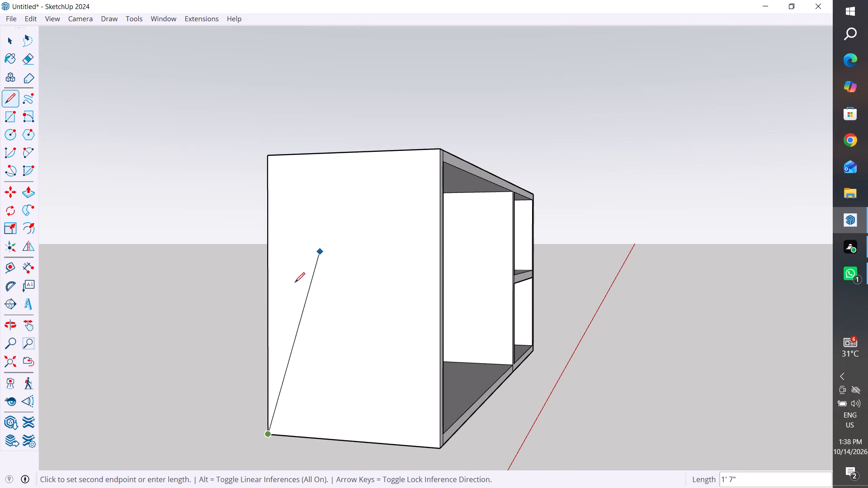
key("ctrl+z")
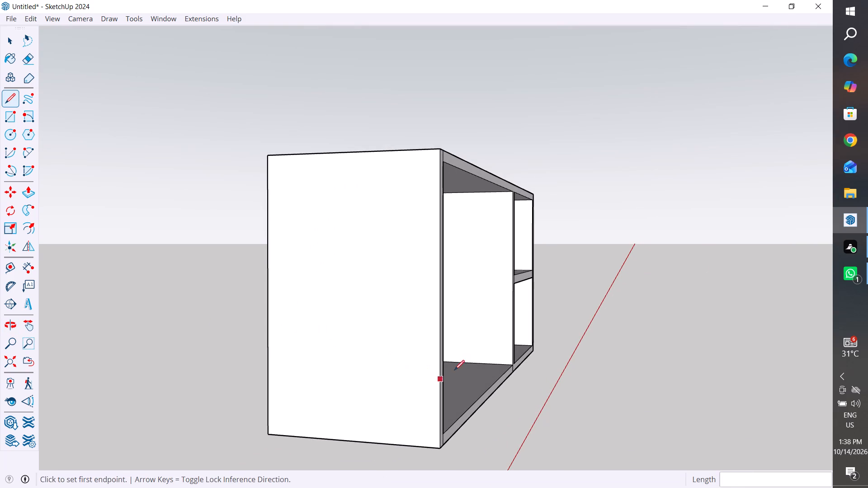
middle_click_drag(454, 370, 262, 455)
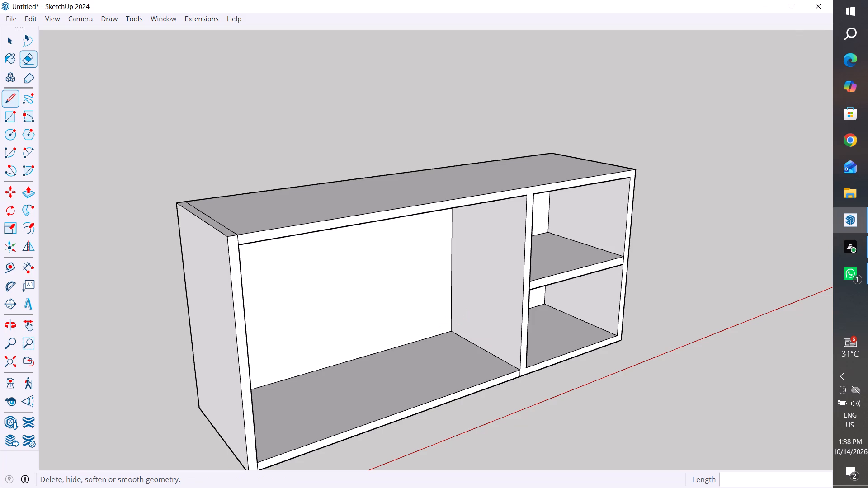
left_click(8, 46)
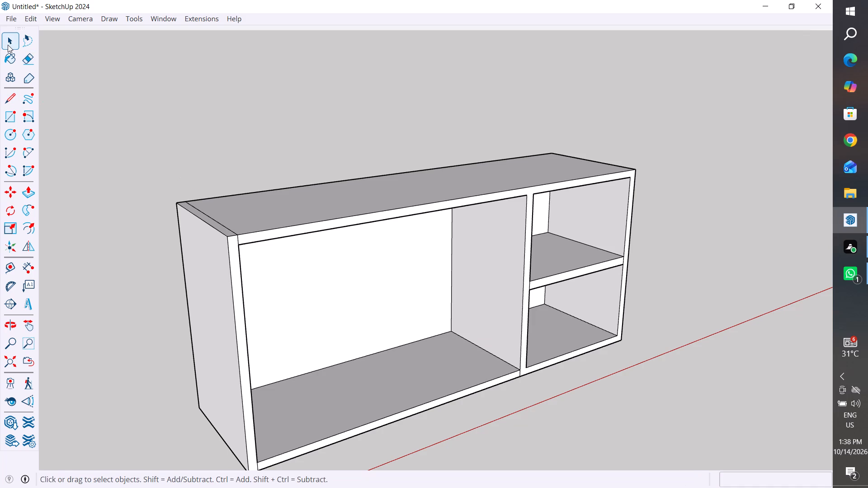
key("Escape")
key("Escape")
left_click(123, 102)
Delete the outer underside face and the inner floor face of the left compartment's bottom panel.
middle_click_drag(613, 223, 433, 235)
scroll(393, 347, "up", 3)
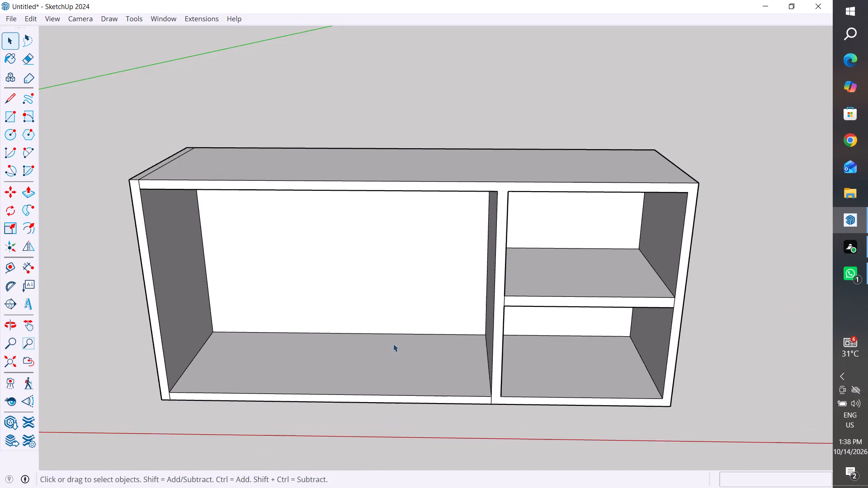
middle_click_drag(436, 325, 434, 161)
middle_click_drag(505, 345, 477, 179)
middle_click_drag(472, 338, 492, 398)
scroll(477, 330, "up", 1)
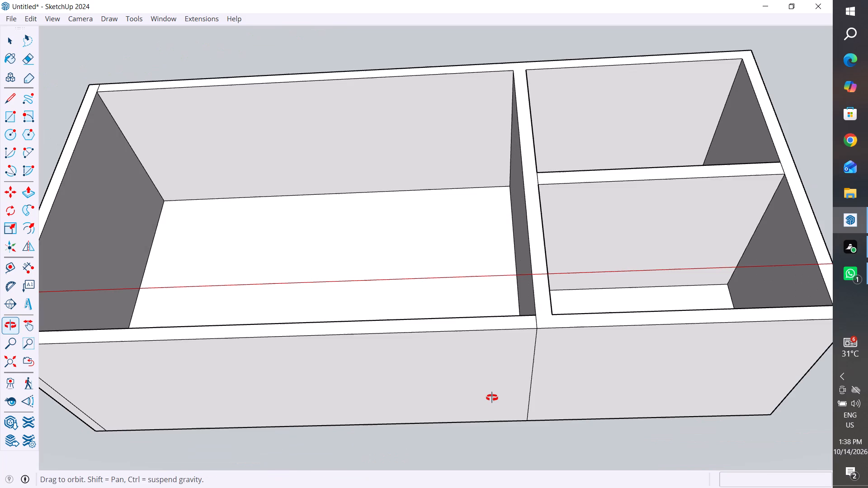
middle_click_drag(492, 398, 478, 487)
middle_click_drag(476, 320, 493, 487)
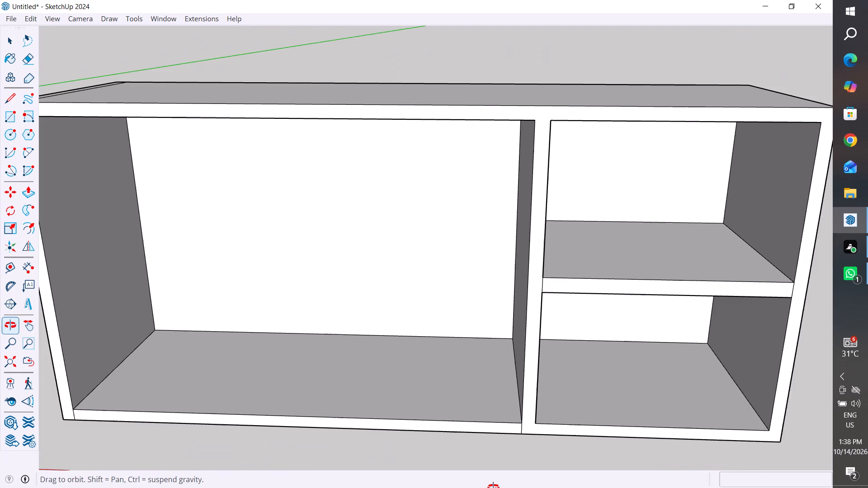
middle_click_drag(493, 487, 545, 371)
middle_click_drag(518, 401, 495, 229)
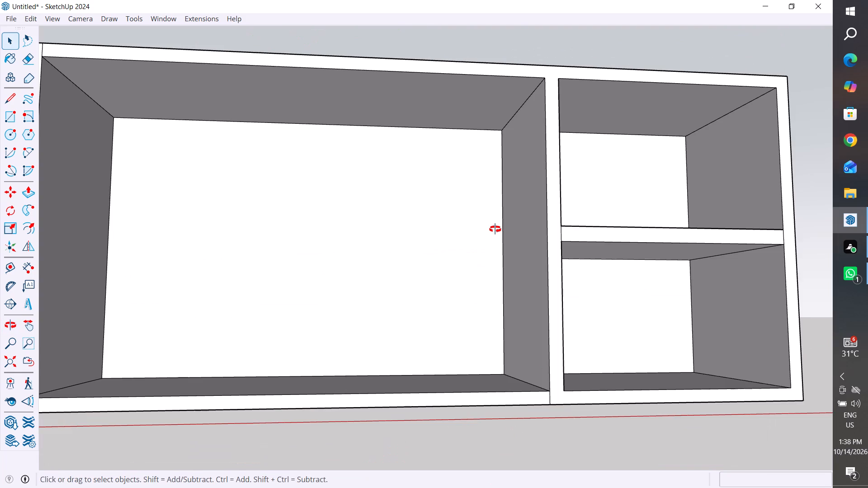
middle_click_drag(495, 229, 495, 228)
left_click(448, 348)
key("Delete")
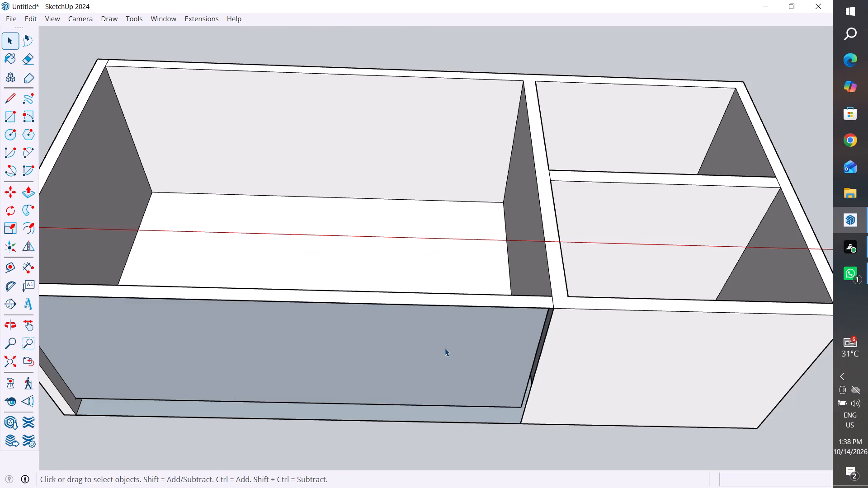
left_click(445, 348)
middle_click_drag(457, 323, 462, 284)
key("Delete")
Delete the front edge strip of the left compartment's bottom panel together with its edges.
scroll(454, 234, "down", 3)
middle_click_drag(466, 216, 454, 235)
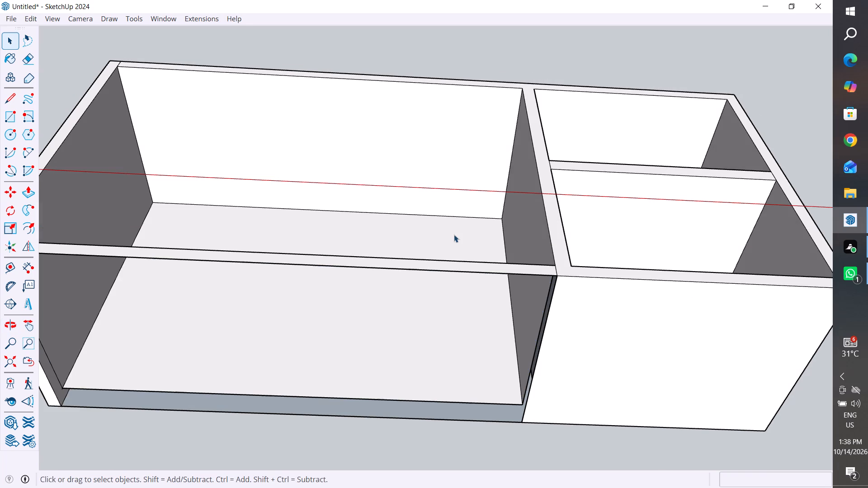
middle_click_drag(454, 235, 453, 487)
middle_click_drag(421, 232, 397, 383)
left_click_drag(401, 337, 378, 395)
key("Delete")
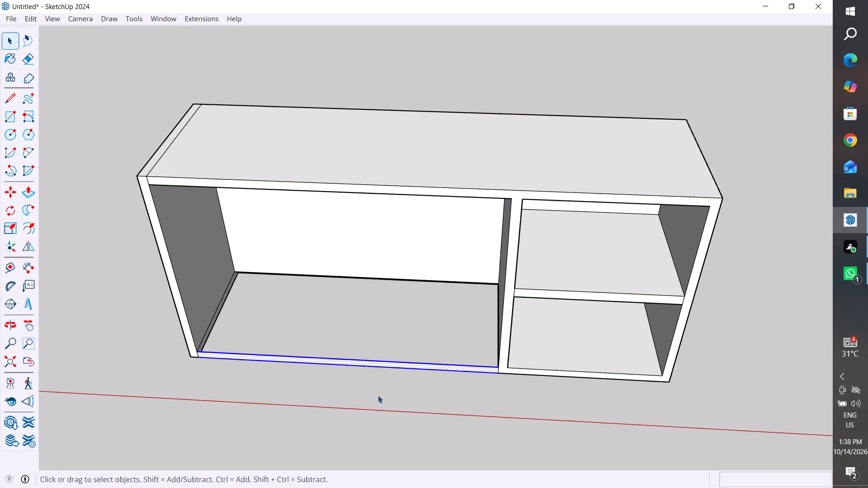
Delete the left compartment's inner back face.
middle_click_drag(429, 278, 443, 152)
left_click(463, 297)
key("Delete")
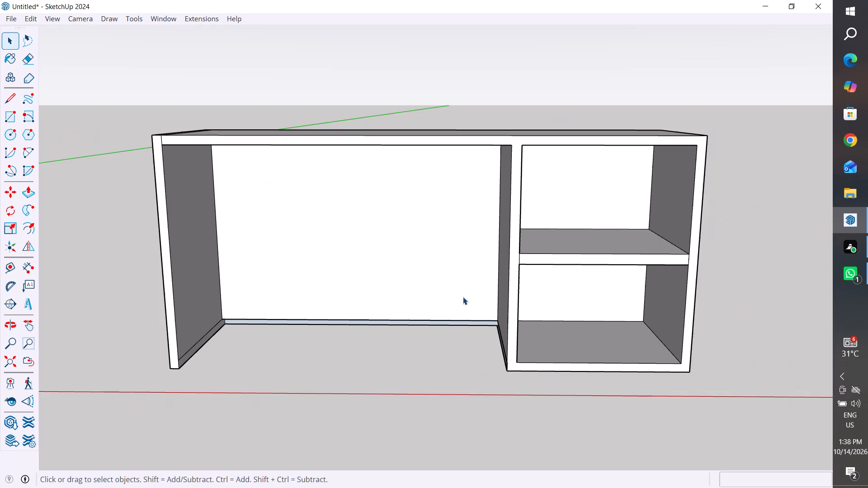
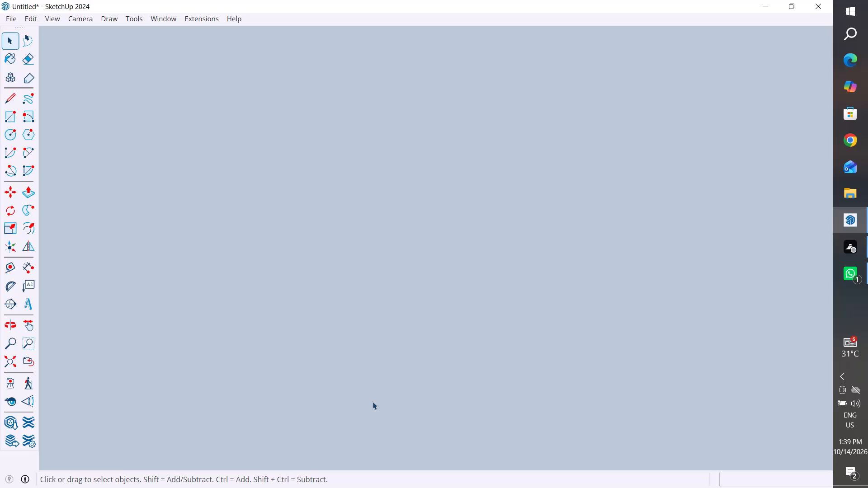
Delete the desk unit with two side shelves that stands farther along the red axis from the cabinet.
scroll(259, 364, "down", 10)
scroll(259, 364, "down", 19)
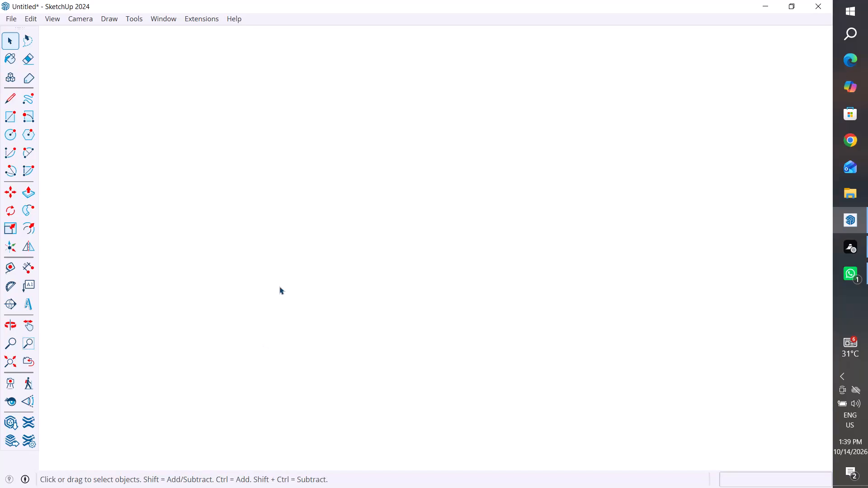
left_click(9, 365)
middle_click_drag(568, 397, 9, 365)
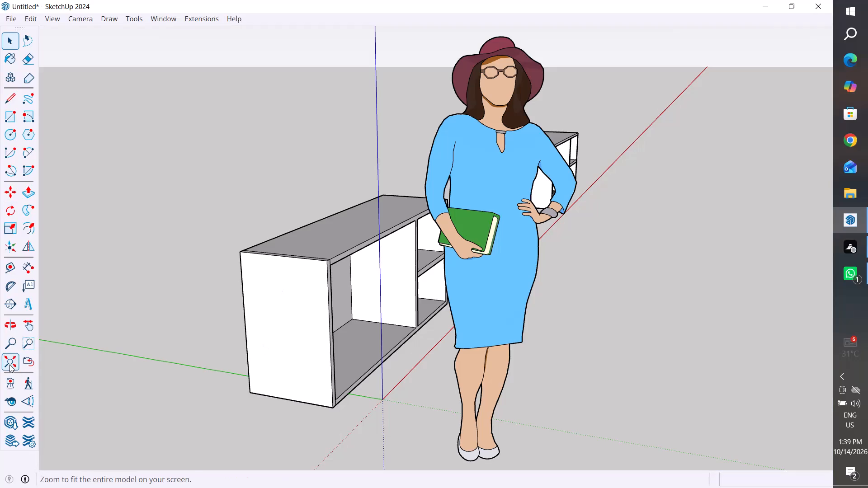
middle_click_drag(9, 365, 272, 386)
scroll(189, 352, "down", 5)
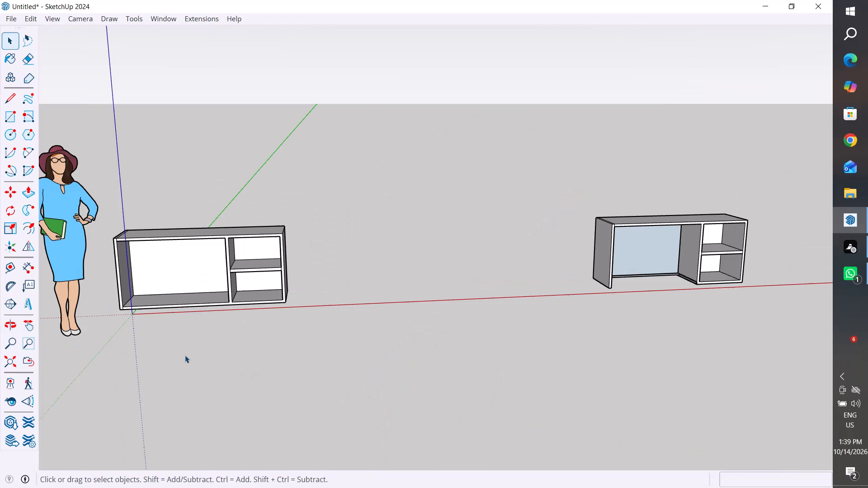
scroll(198, 382, "down", 3)
scroll(717, 261, "up", 4)
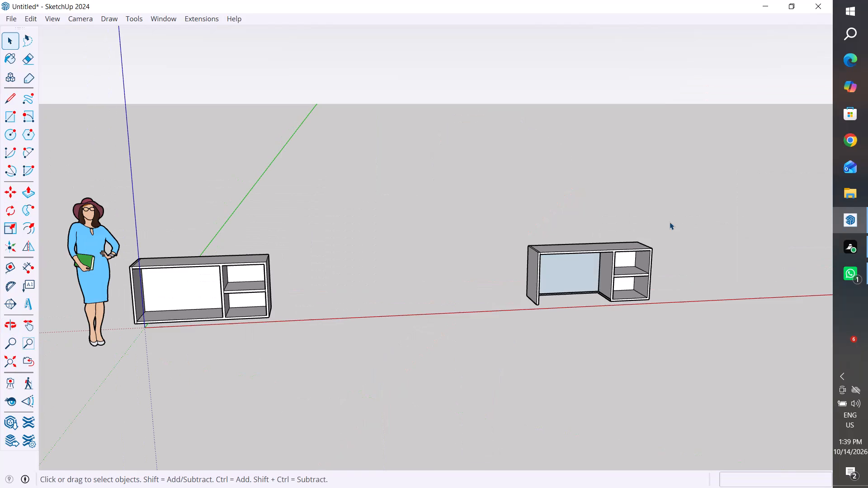
scroll(710, 261, "up", 8)
scroll(467, 318, "down", 6)
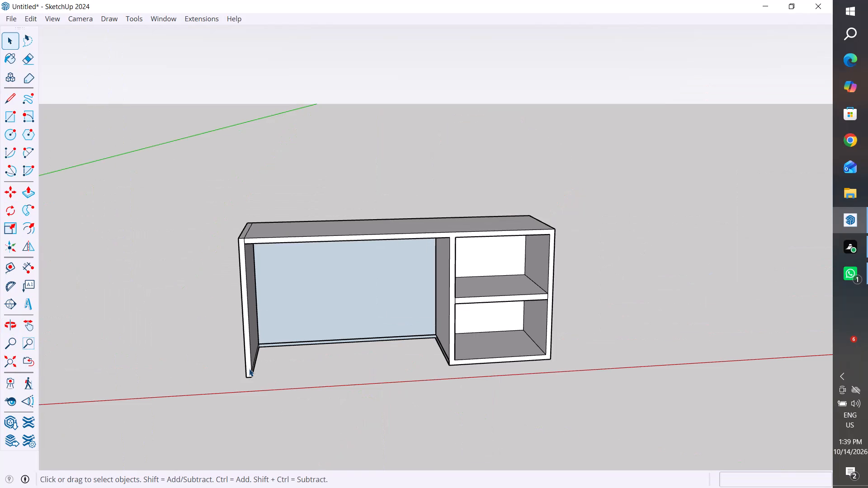
left_click_drag(583, 223, 249, 369)
right_click(418, 321)
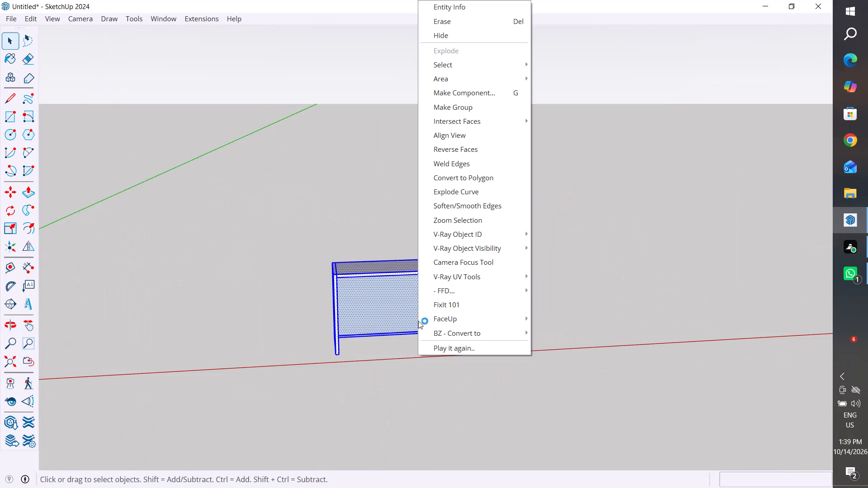
key("Escape")
left_click(404, 375)
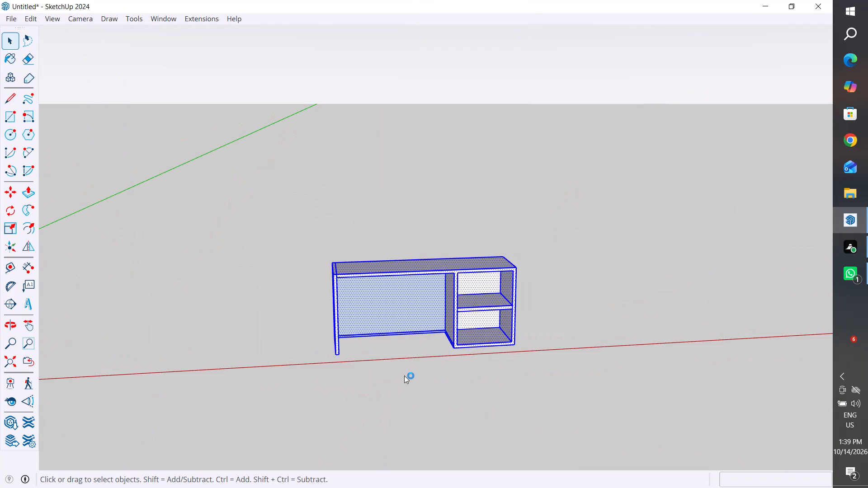
left_click_drag(534, 227, 198, 439)
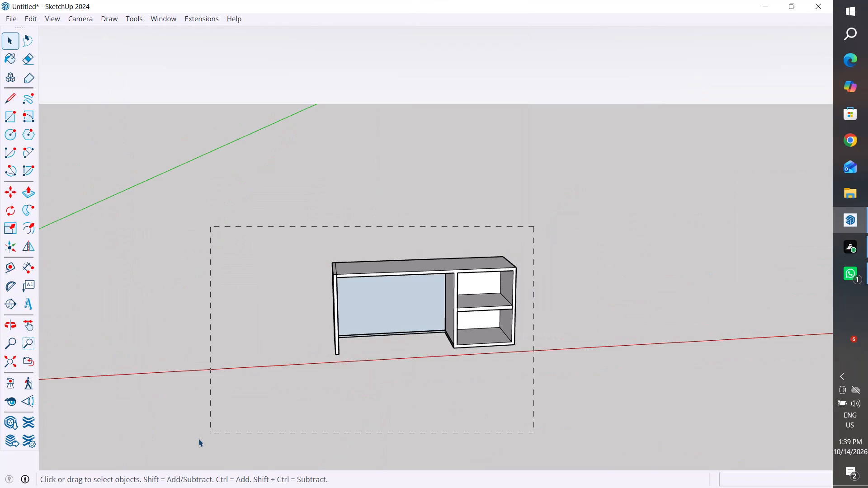
key("Delete")
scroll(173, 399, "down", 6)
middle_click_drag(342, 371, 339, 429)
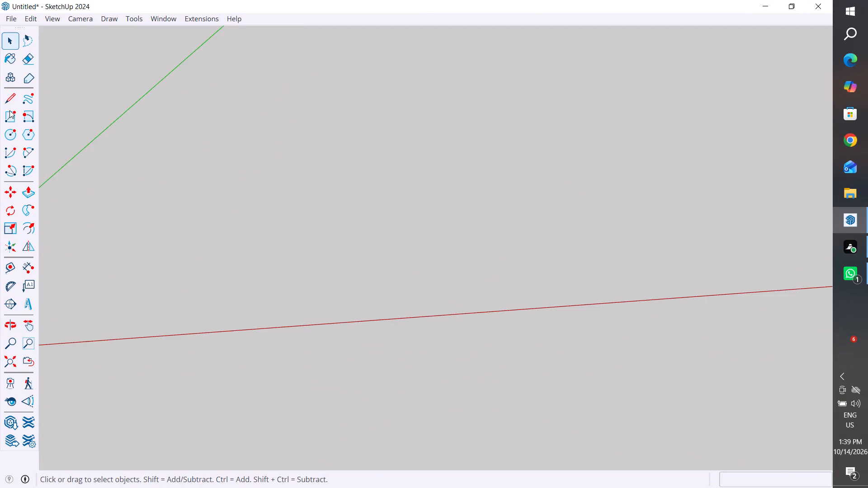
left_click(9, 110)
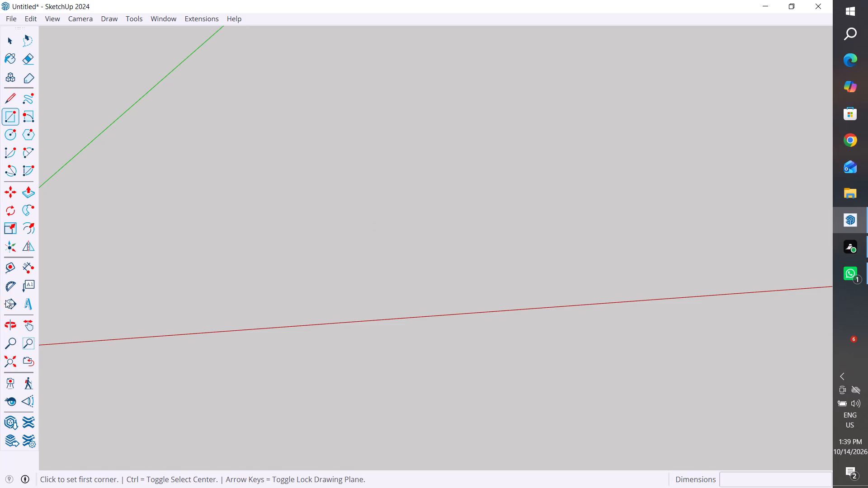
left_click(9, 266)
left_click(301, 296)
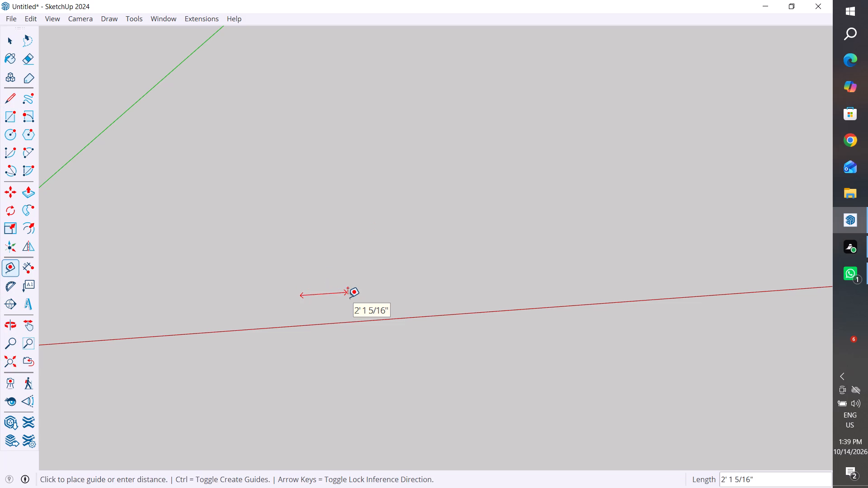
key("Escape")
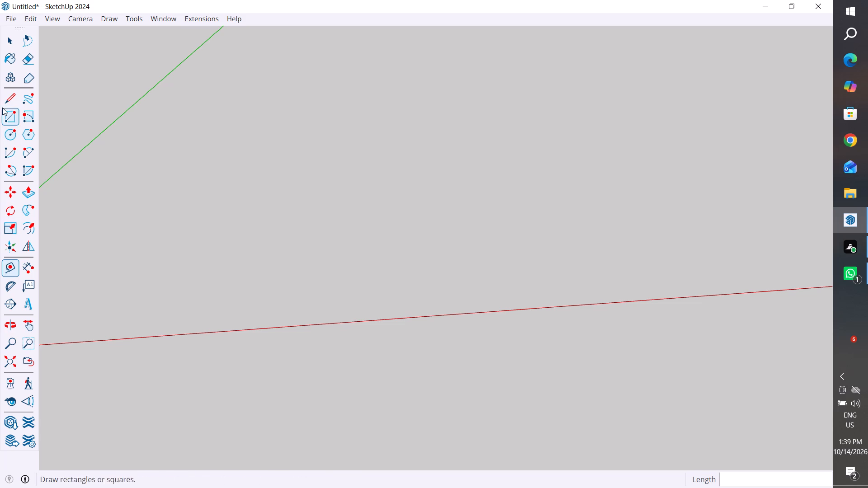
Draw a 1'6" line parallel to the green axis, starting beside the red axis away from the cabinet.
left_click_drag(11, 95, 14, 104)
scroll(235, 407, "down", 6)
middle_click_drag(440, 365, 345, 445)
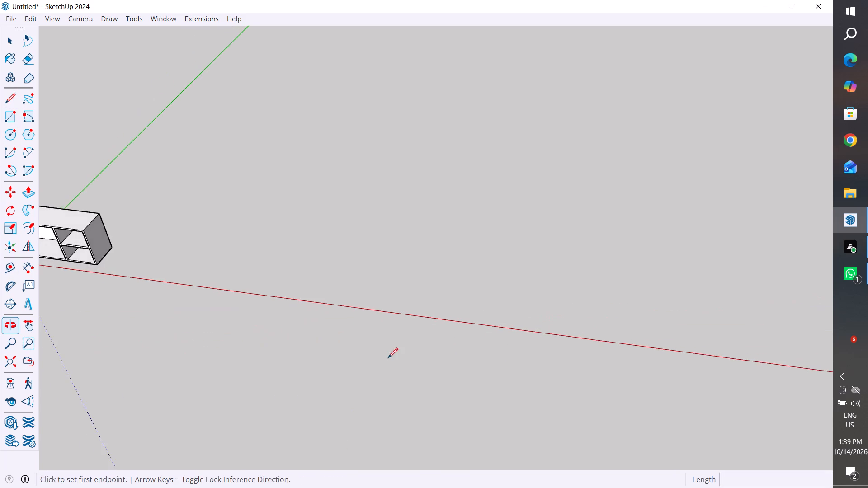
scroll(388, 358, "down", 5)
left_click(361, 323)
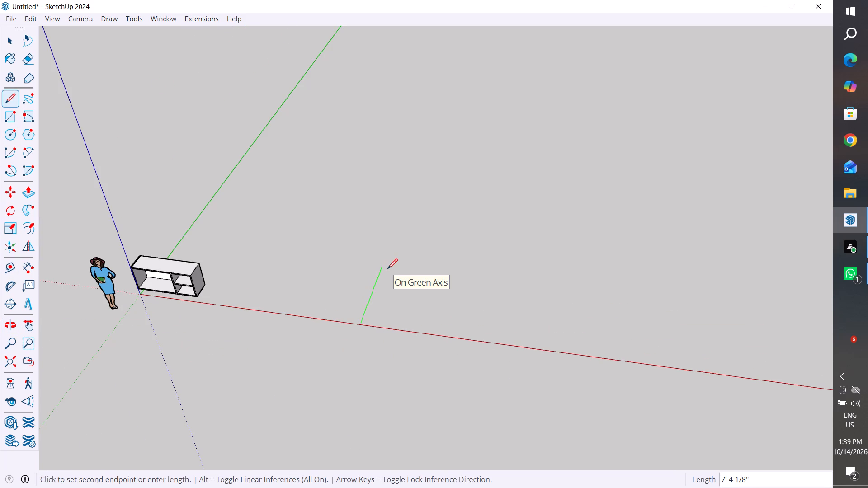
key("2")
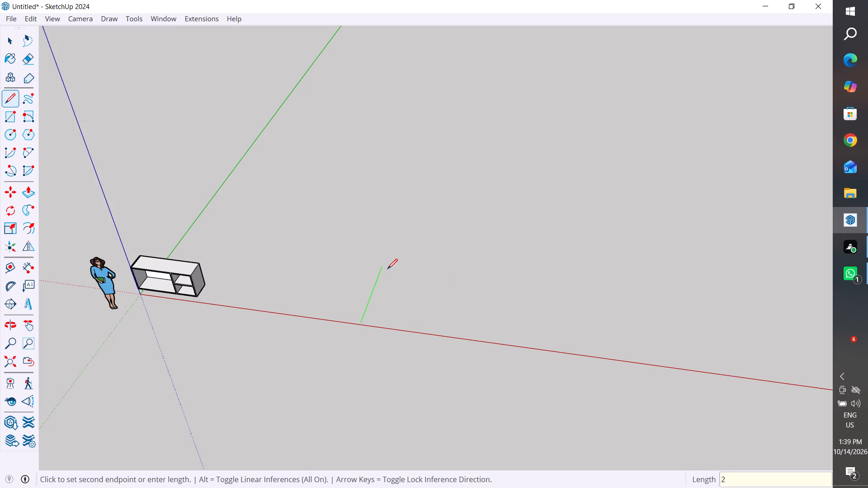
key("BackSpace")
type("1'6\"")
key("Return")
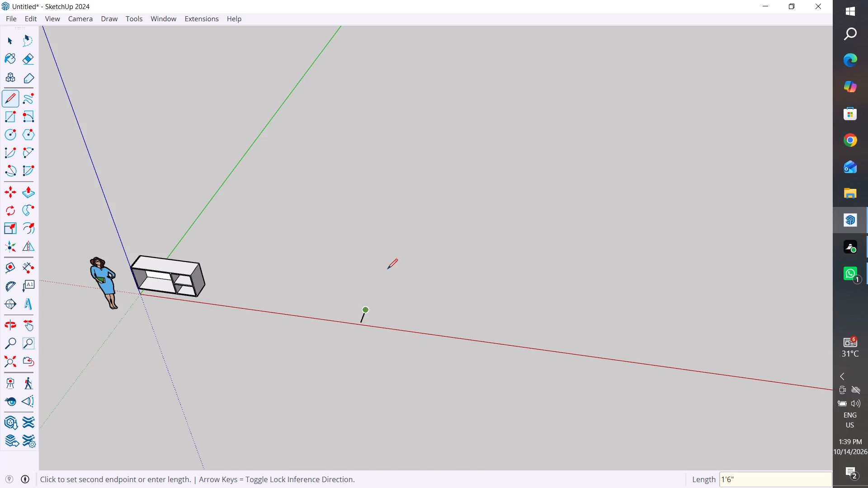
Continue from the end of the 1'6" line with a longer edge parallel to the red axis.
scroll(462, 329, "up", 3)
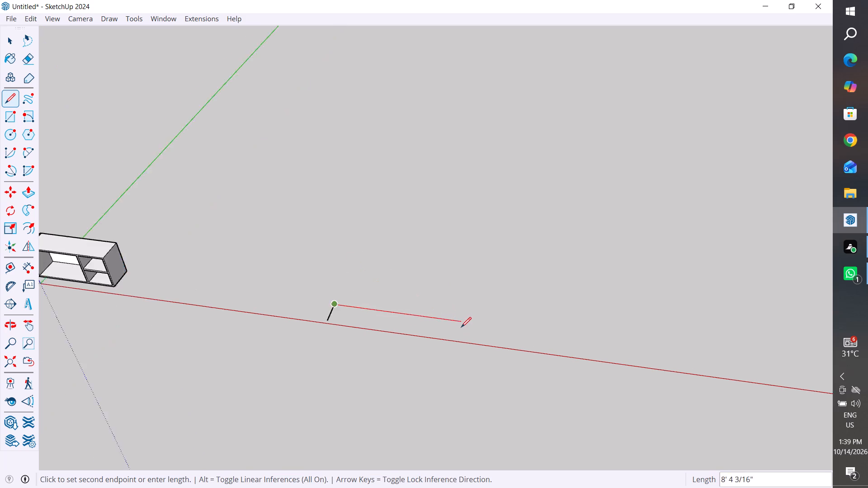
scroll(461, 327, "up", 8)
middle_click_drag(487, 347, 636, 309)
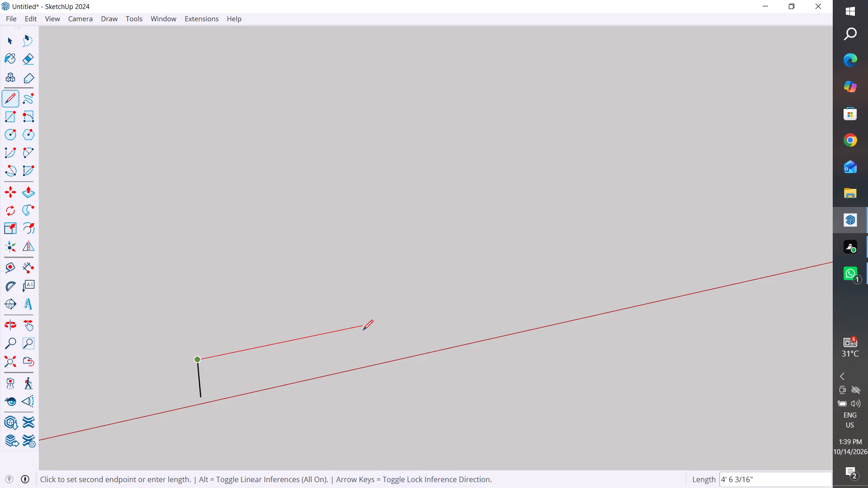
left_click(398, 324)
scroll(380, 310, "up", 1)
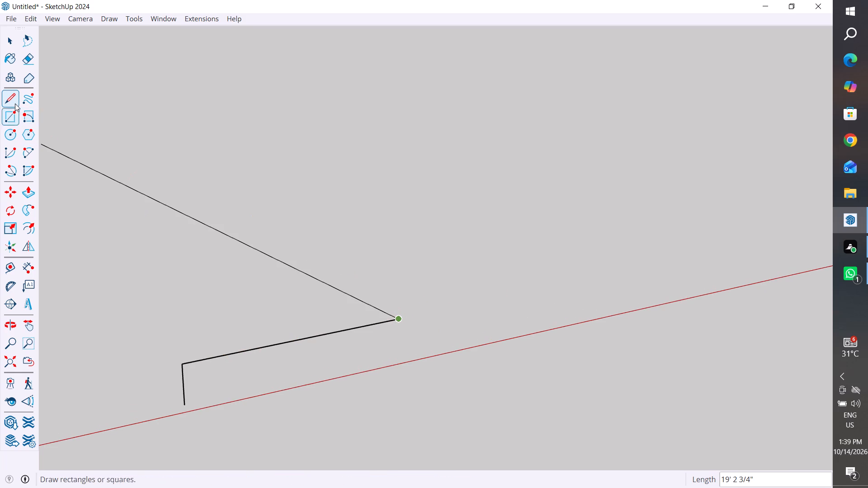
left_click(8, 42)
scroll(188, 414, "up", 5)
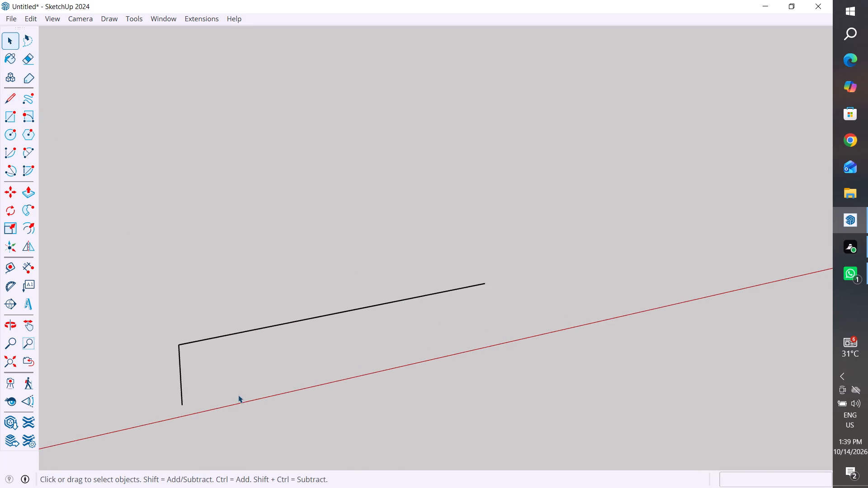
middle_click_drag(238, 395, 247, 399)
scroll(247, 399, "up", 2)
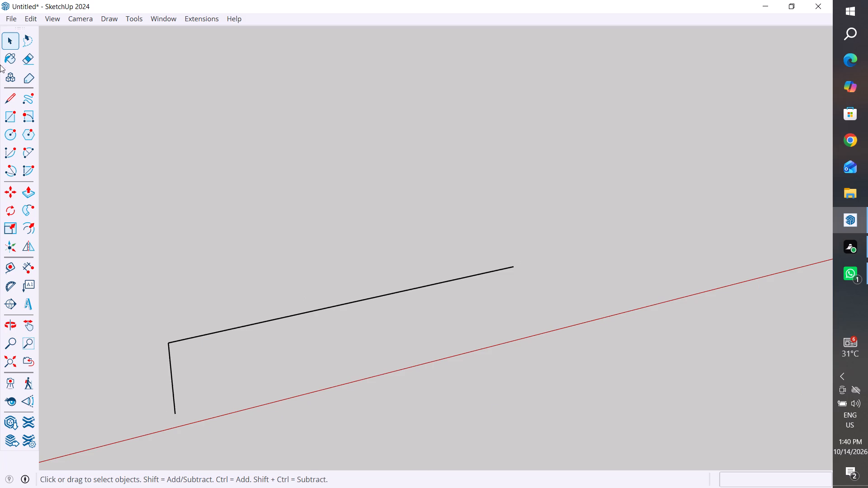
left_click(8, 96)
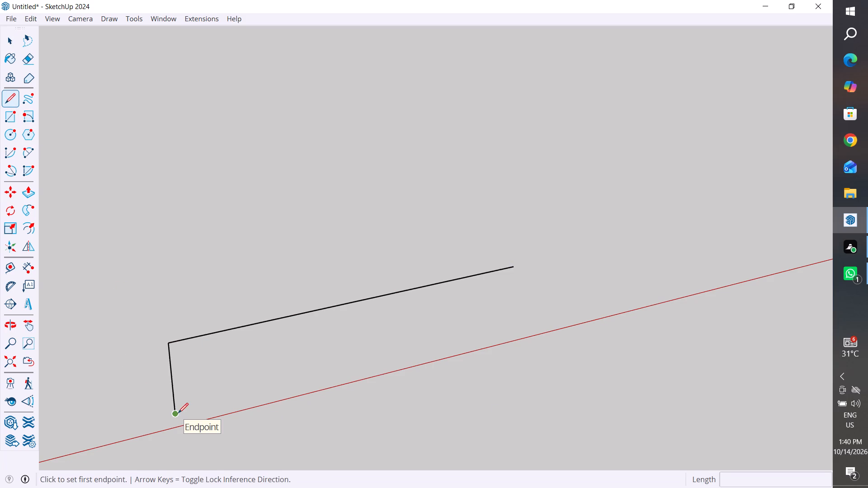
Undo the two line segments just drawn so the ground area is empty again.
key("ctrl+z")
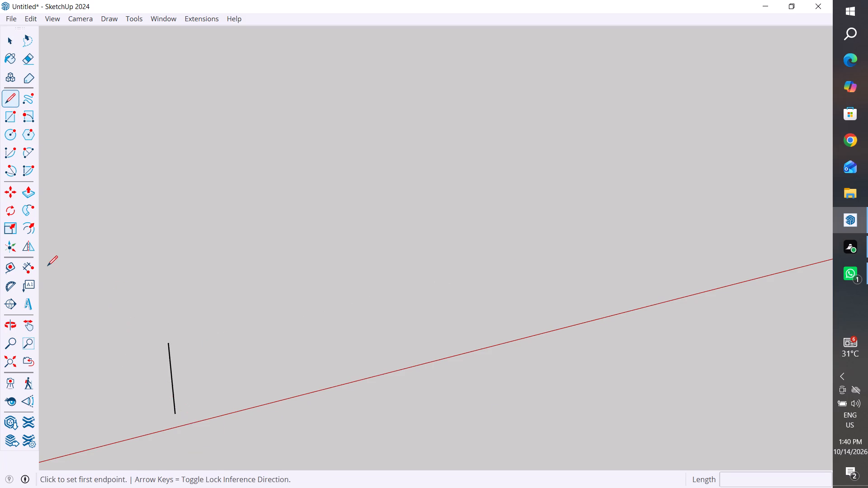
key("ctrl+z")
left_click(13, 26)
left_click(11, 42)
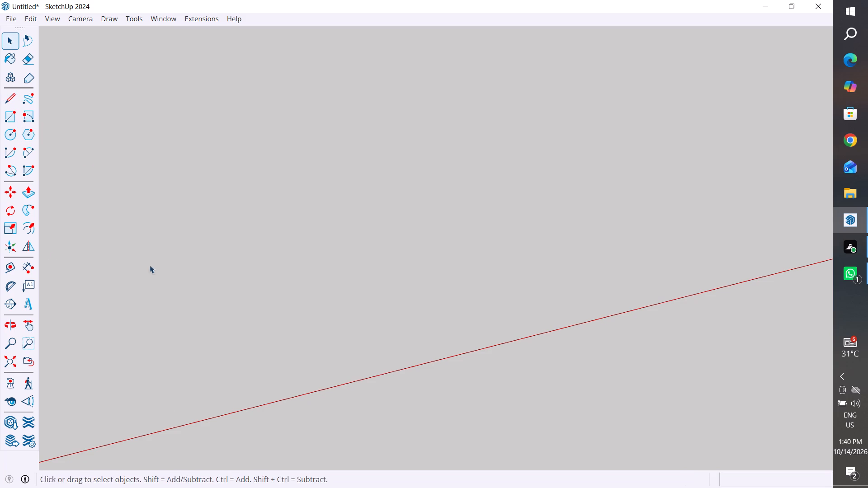
Draw a 2' edge parallel to the green axis near the red axis, and from its end a 5' edge parallel to red.
left_click(14, 101)
left_click(237, 388)
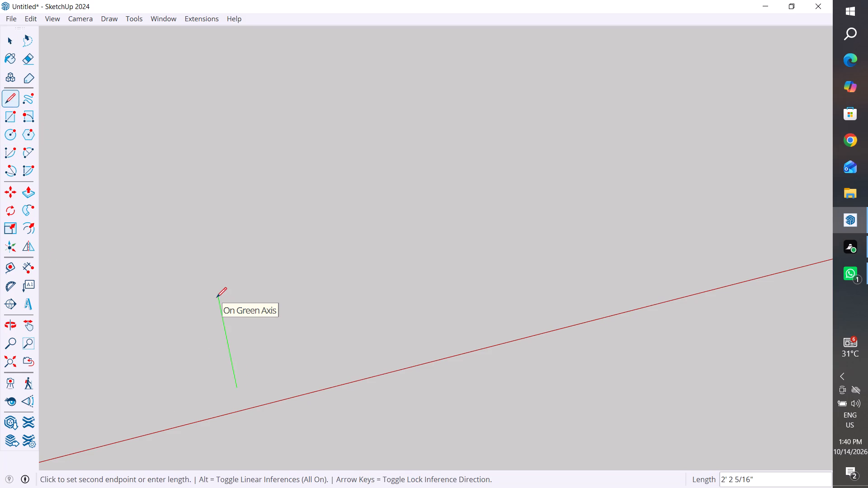
type("2'")
key("Return")
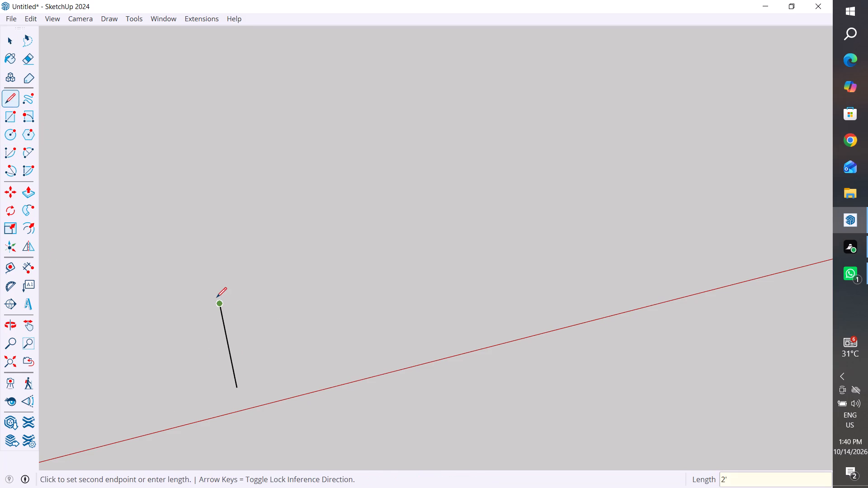
key("Return")
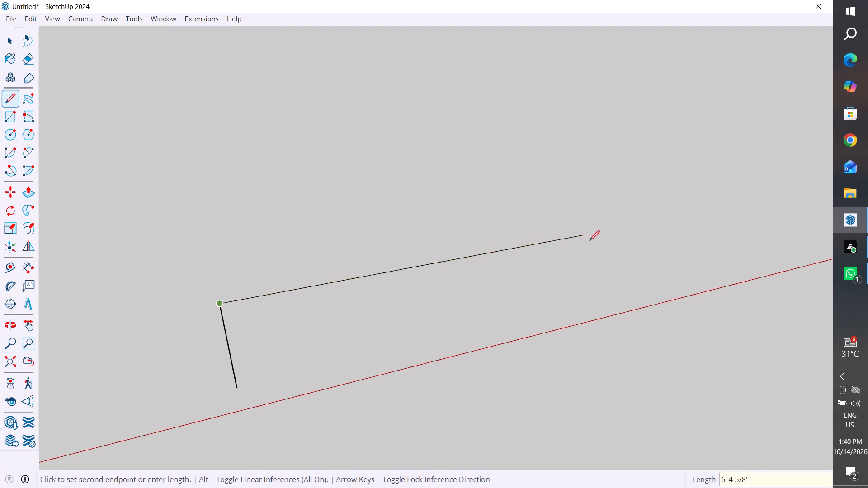
scroll(625, 244, "down", 7)
middle_click_drag(677, 334, 552, 206)
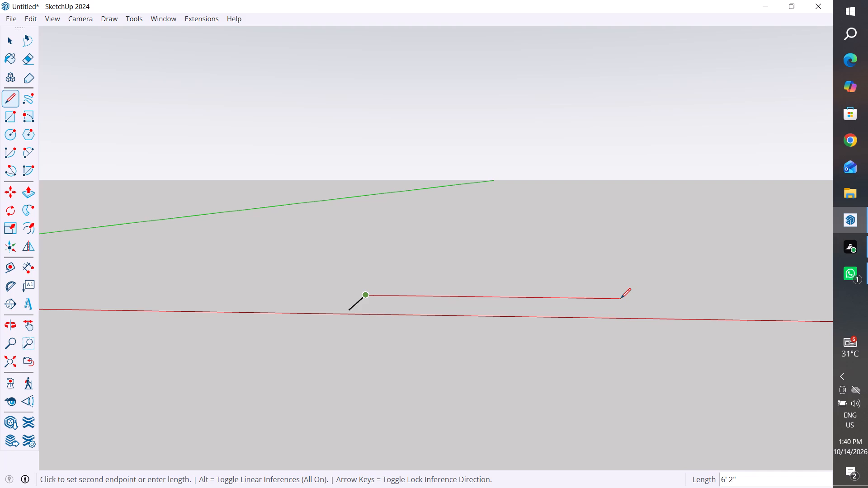
type("5'")
key("Return")
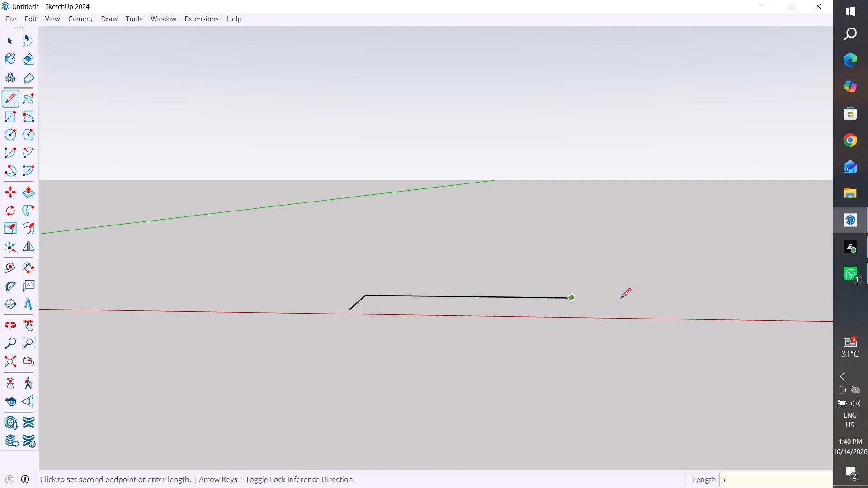
Draw a 2' edge back toward the red axis and close the outline at its starting point as a rectangular face.
scroll(590, 310, "down", 3)
middle_click_drag(577, 301, 537, 353)
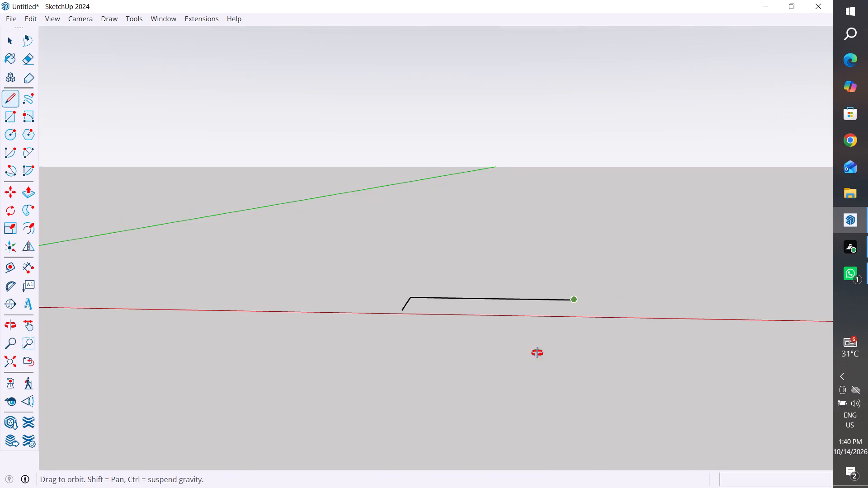
middle_click_drag(537, 353, 421, 449)
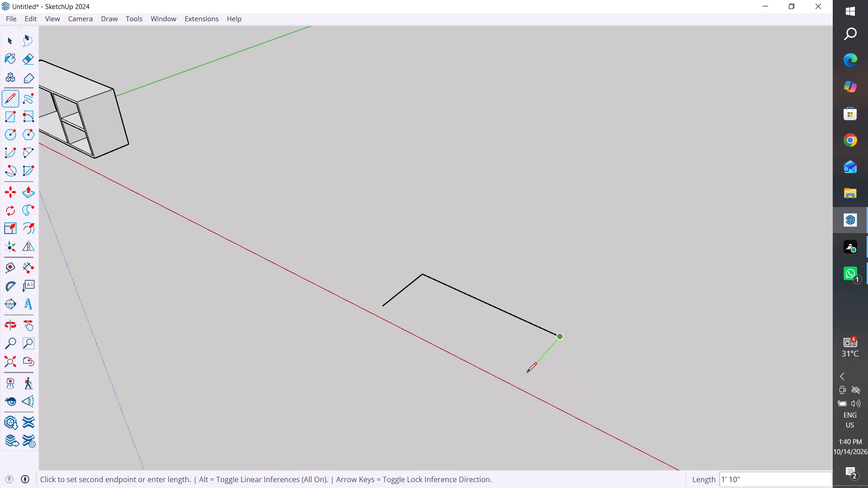
type("2'")
key("Return")
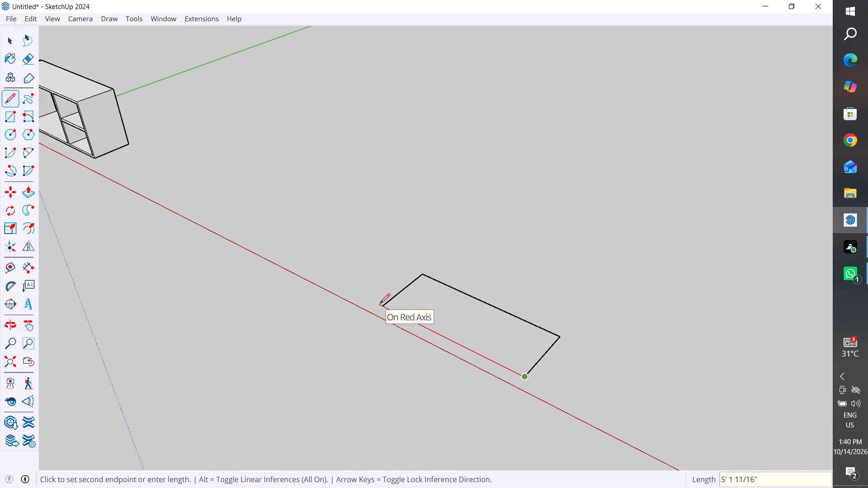
scroll(381, 305, "up", 11)
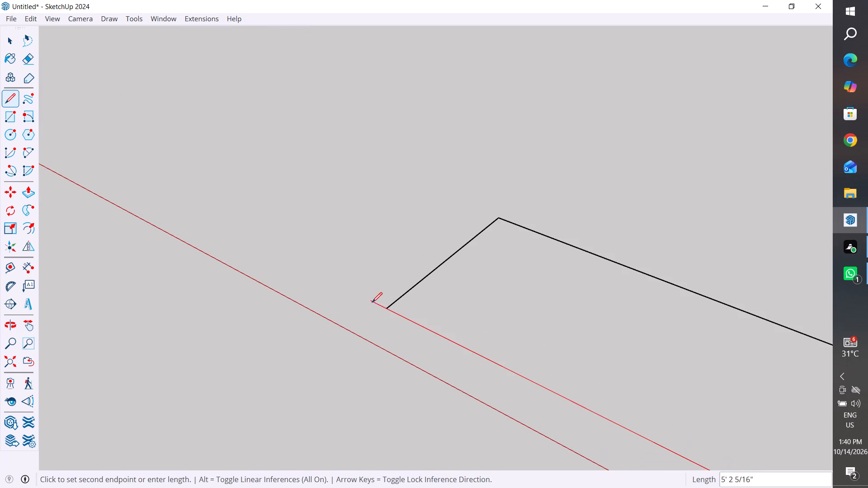
left_click(386, 309)
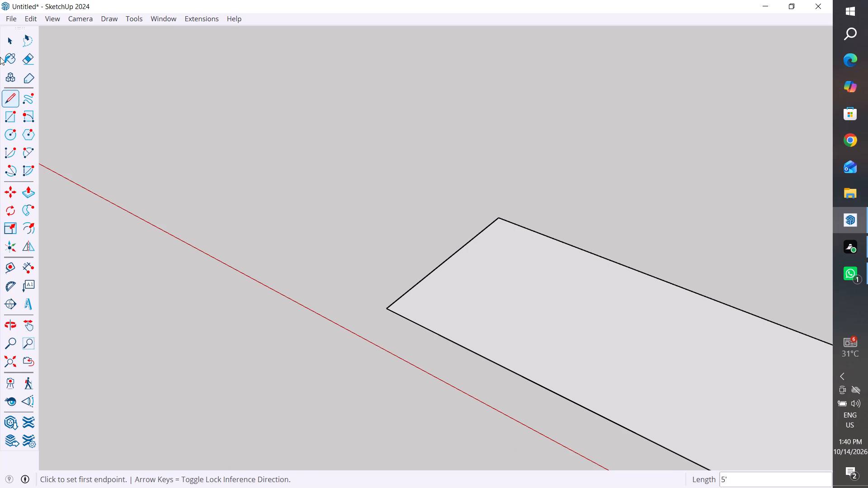
Offset the rectangular face's outline inward by about 1 1/4" to form a border strip.
left_click(6, 44)
scroll(203, 226, "down", 6)
middle_click_drag(222, 240, 638, 391)
scroll(289, 284, "down", 1)
scroll(542, 249, "up", 2)
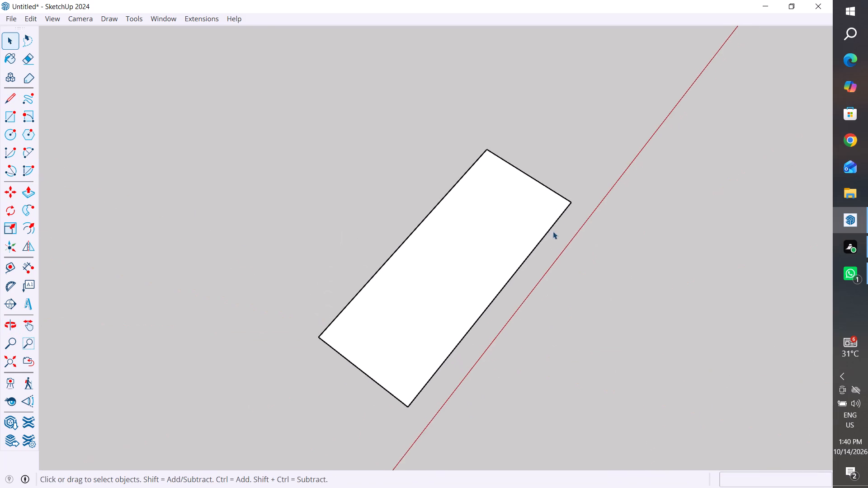
scroll(553, 231, "up", 2)
middle_click_drag(561, 318, 414, 326)
left_click(427, 282)
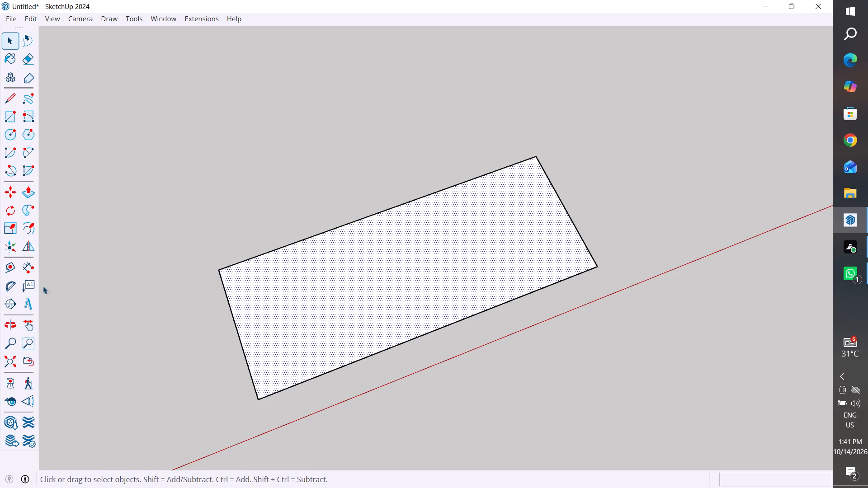
left_click(28, 221)
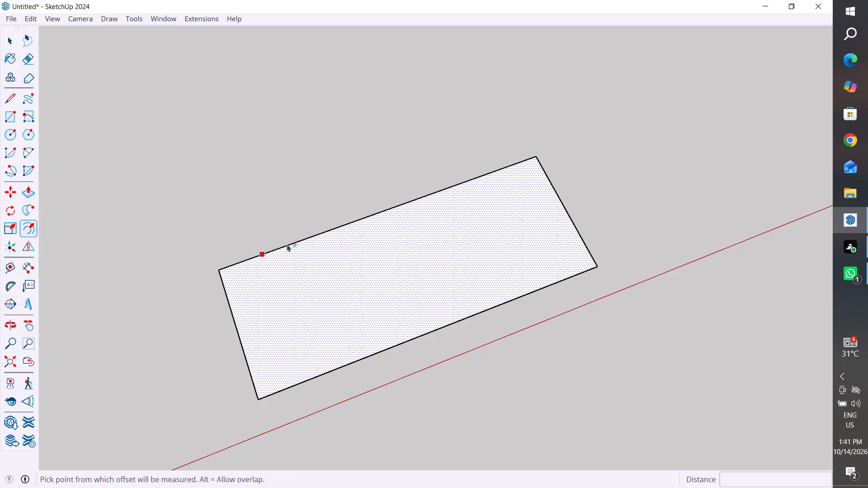
left_click_drag(294, 243, 307, 245)
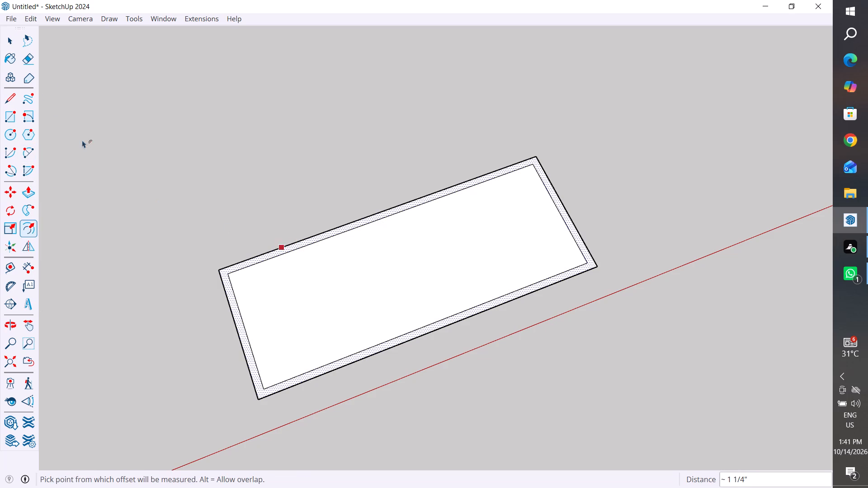
Delete the inner face enclosed by the offset outline, leaving only the border frame.
left_click(9, 41)
middle_click_drag(548, 339, 462, 369)
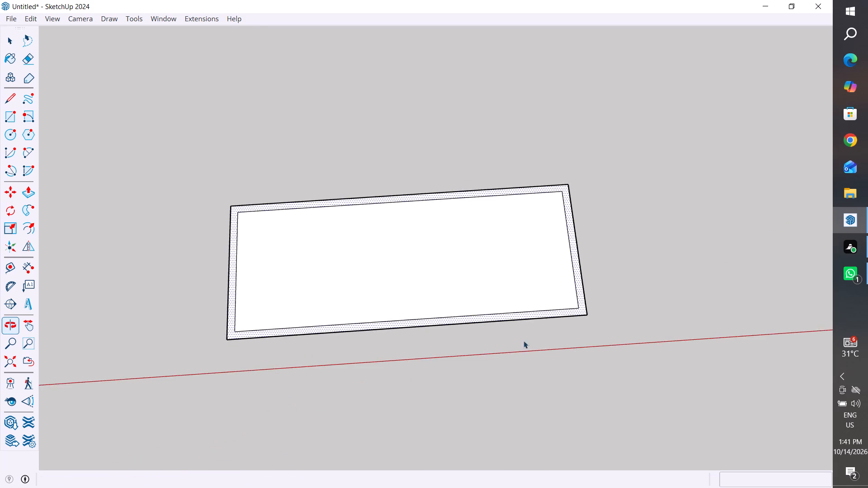
scroll(592, 316, "up", 5)
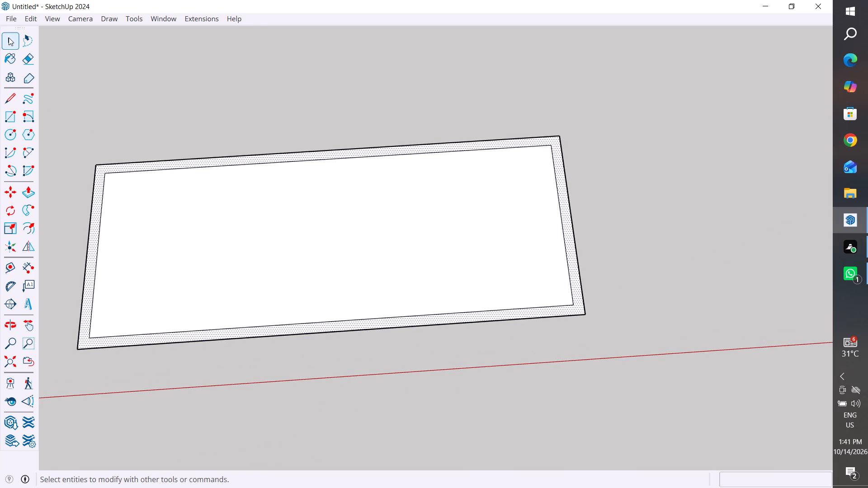
left_click(285, 225)
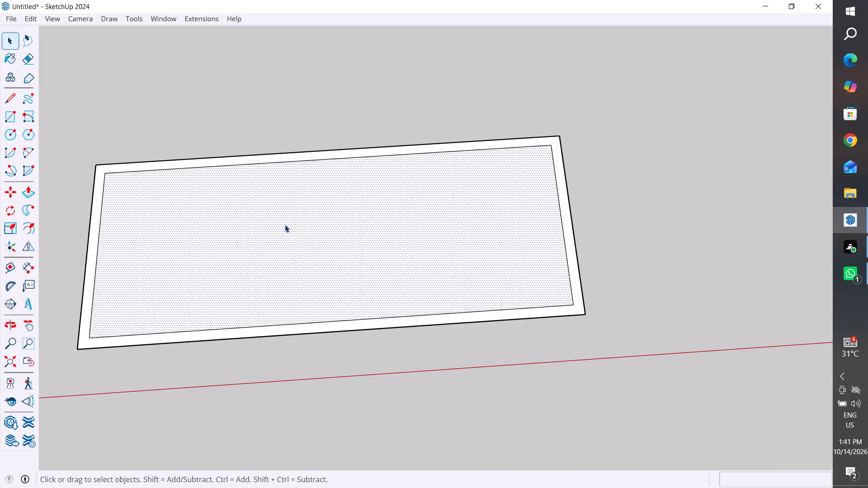
key("Delete")
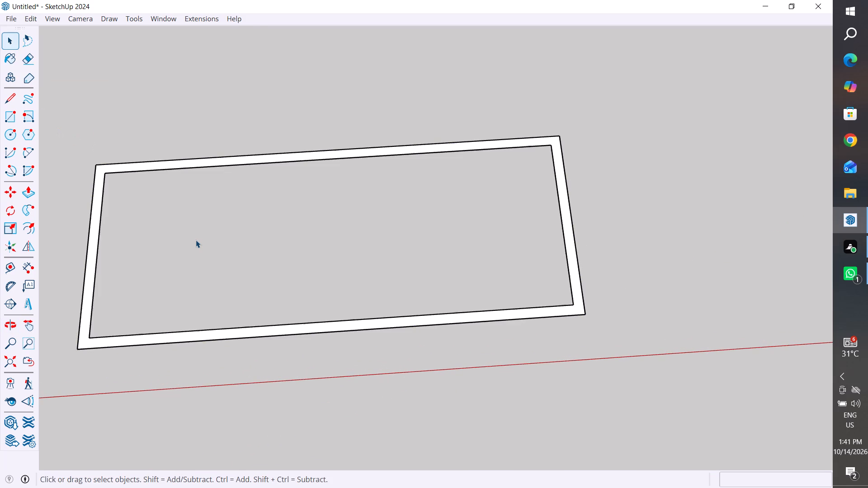
Draw about 1 1/4" edges parallel to the red axis across both frame corners on the long side farthest from that axis.
left_click(18, 99)
scroll(104, 159, "up", 2)
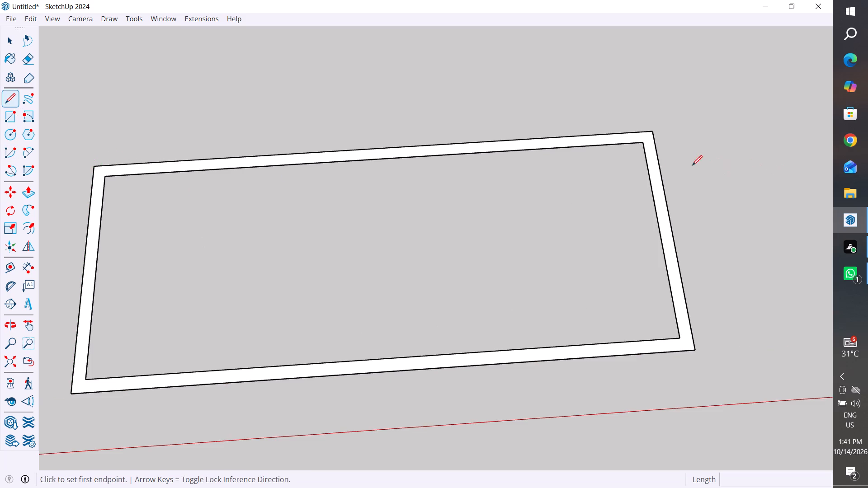
left_click(642, 143)
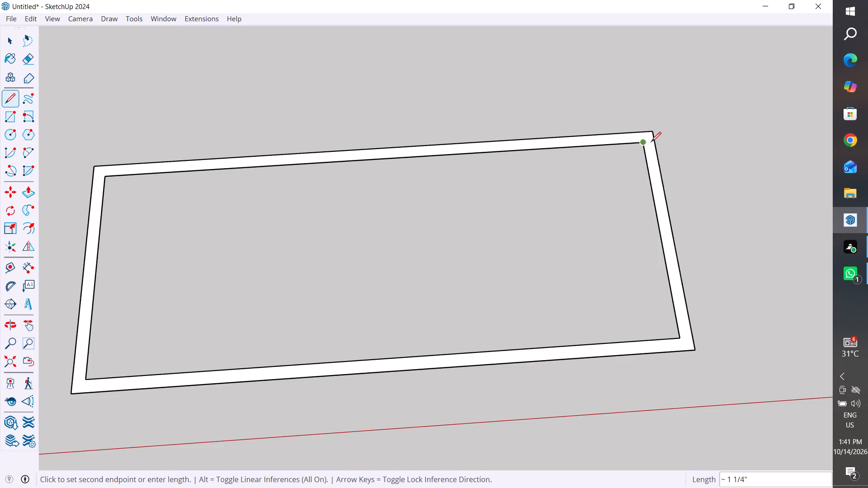
left_click(656, 141)
key("space")
scroll(736, 186, "down", 3)
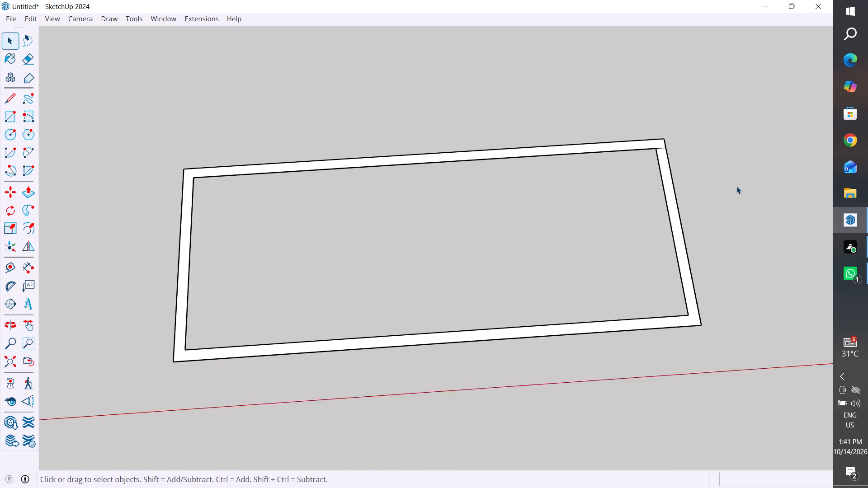
scroll(736, 186, "down", 1)
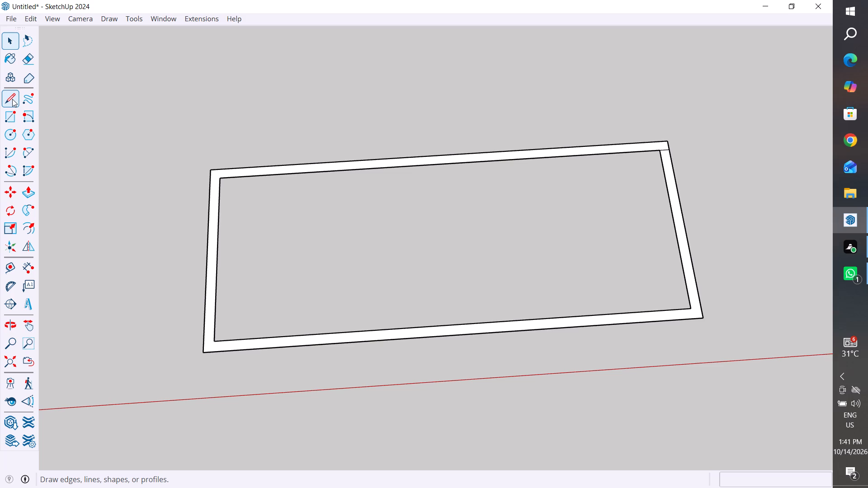
left_click(16, 100)
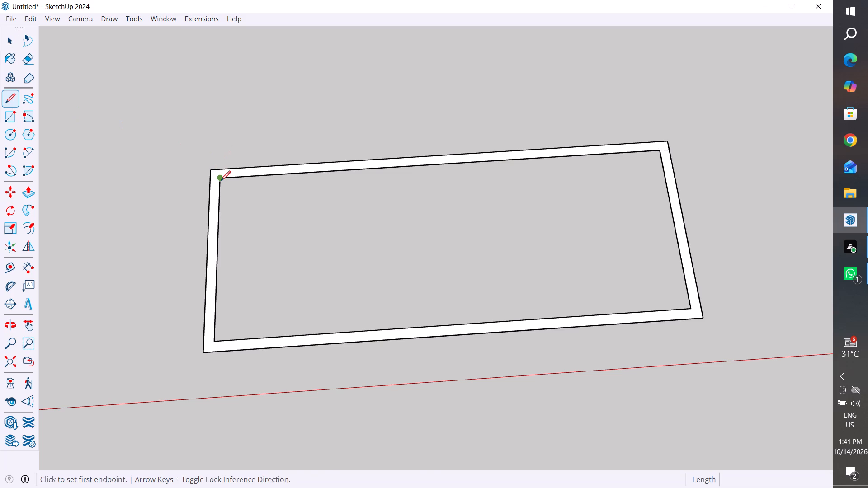
left_click(221, 181)
scroll(213, 178, "up", 4)
left_click(212, 178)
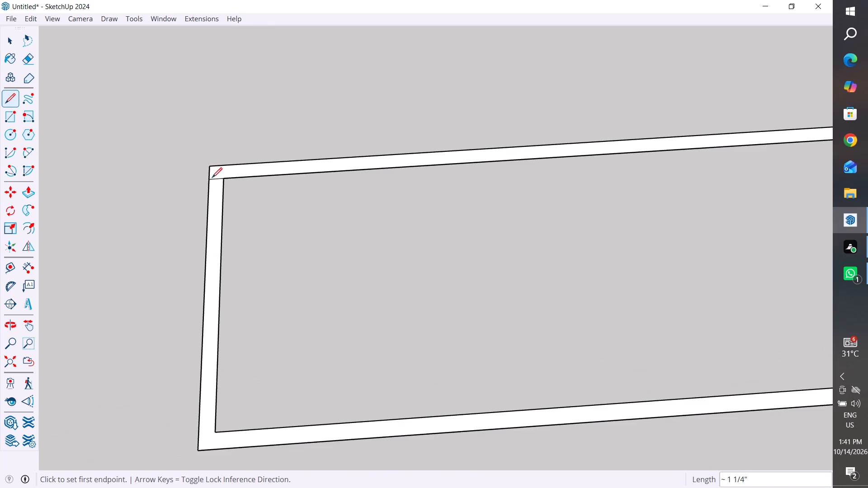
left_click(10, 40)
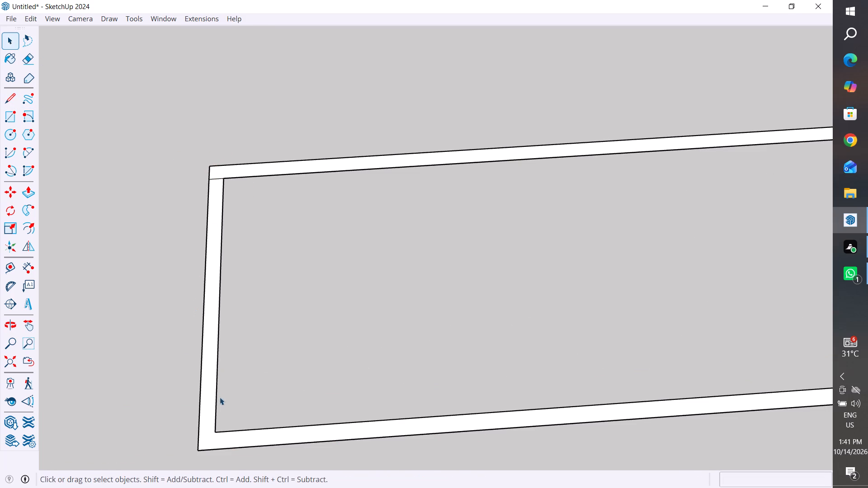
Draw about 1 1/4" edges parallel to the red axis across both frame corners on the long side nearest that axis.
left_click(5, 94)
left_click(10, 94)
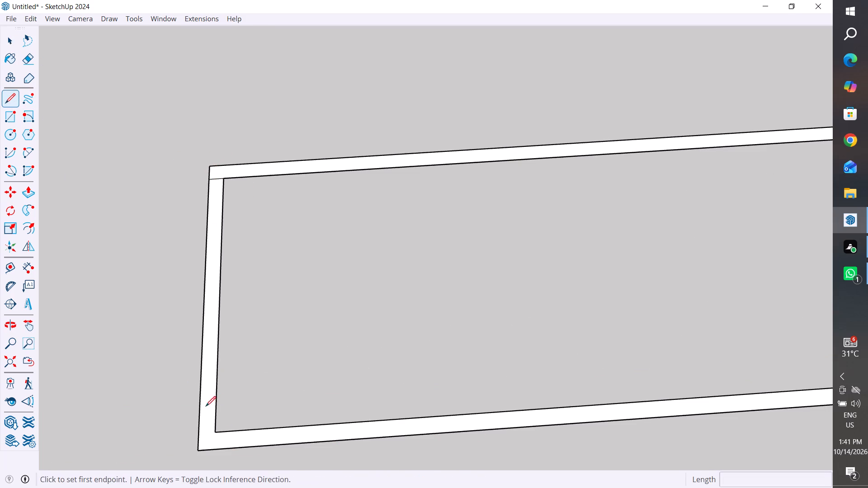
left_click(217, 429)
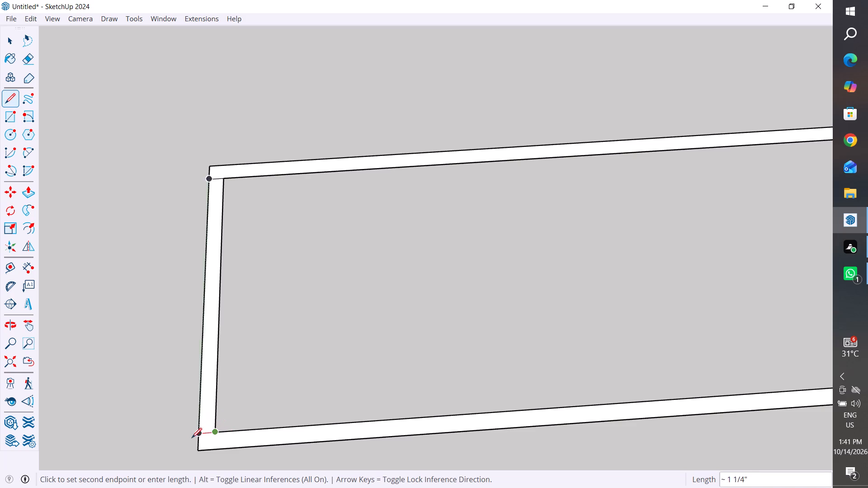
left_click(196, 436)
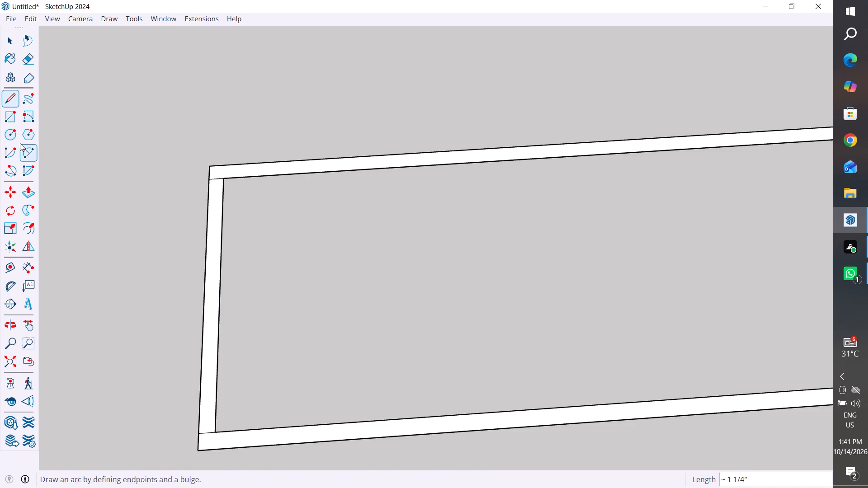
left_click(10, 37)
scroll(126, 294, "down", 10)
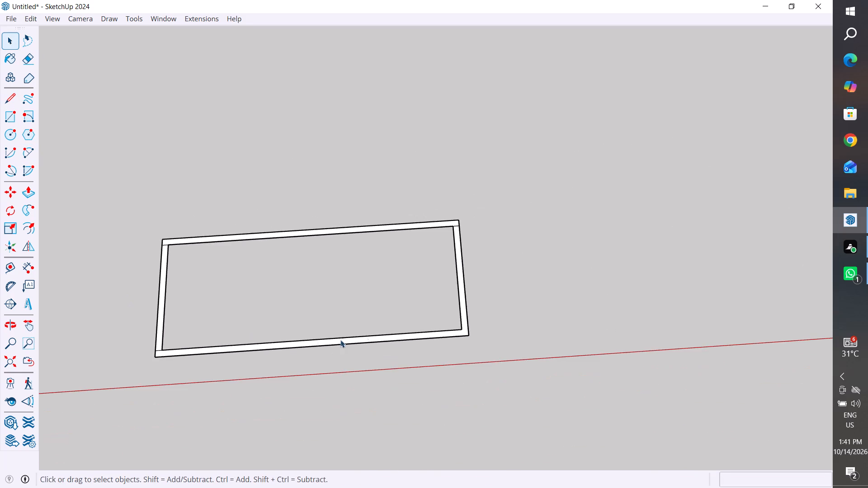
scroll(479, 334, "up", 8)
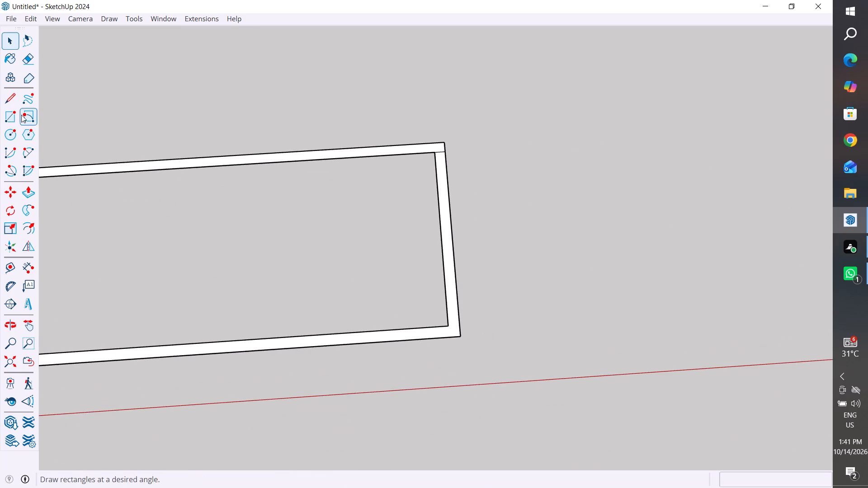
left_click(8, 97)
scroll(454, 310, "up", 9)
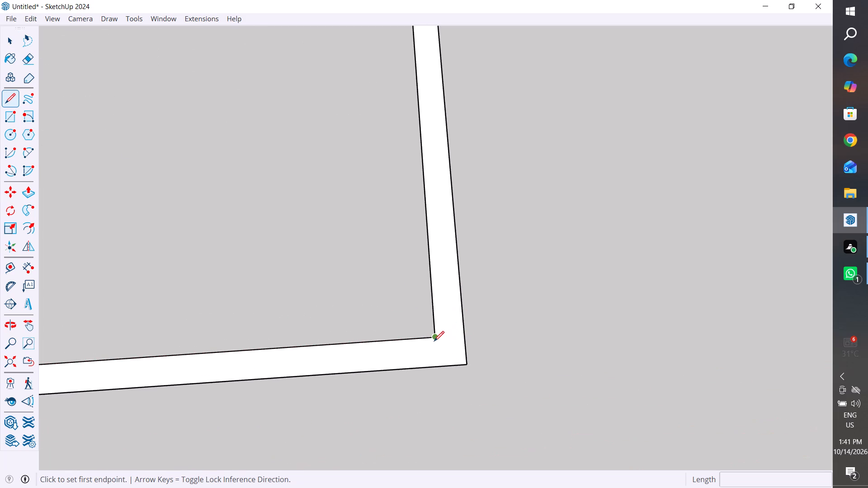
left_click(436, 338)
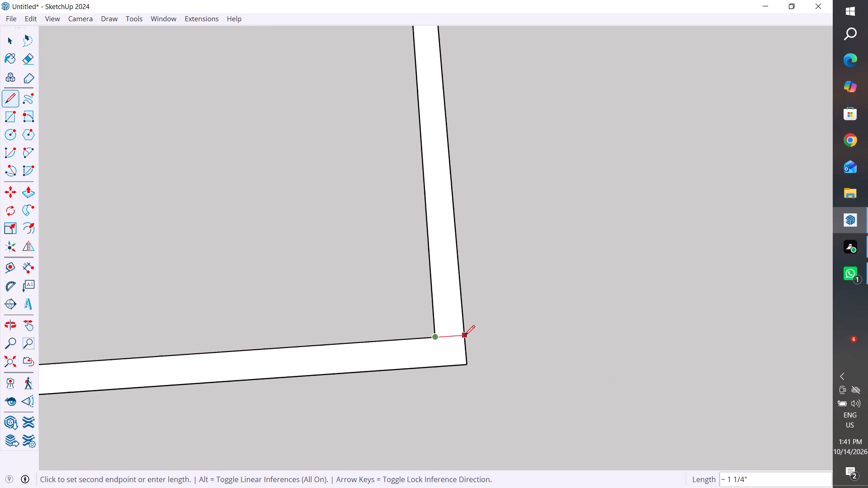
left_click(465, 335)
key("Escape")
scroll(632, 343, "down", 5)
left_click(9, 39)
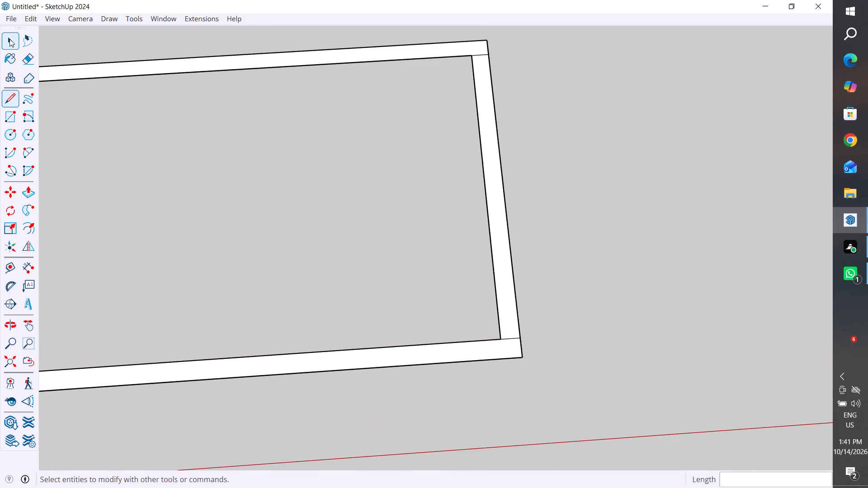
Push/Pull the long frame strip farthest from the red axis upward 2' to form a back panel.
scroll(522, 257, "down", 5)
scroll(684, 231, "down", 6)
middle_click_drag(523, 352, 508, 377)
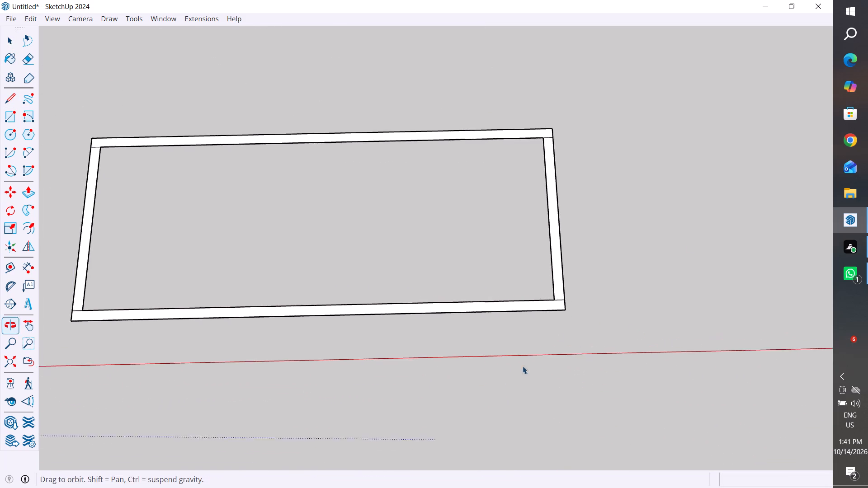
scroll(632, 301, "down", 6)
scroll(276, 238, "up", 4)
scroll(460, 170, "up", 4)
left_click(495, 159)
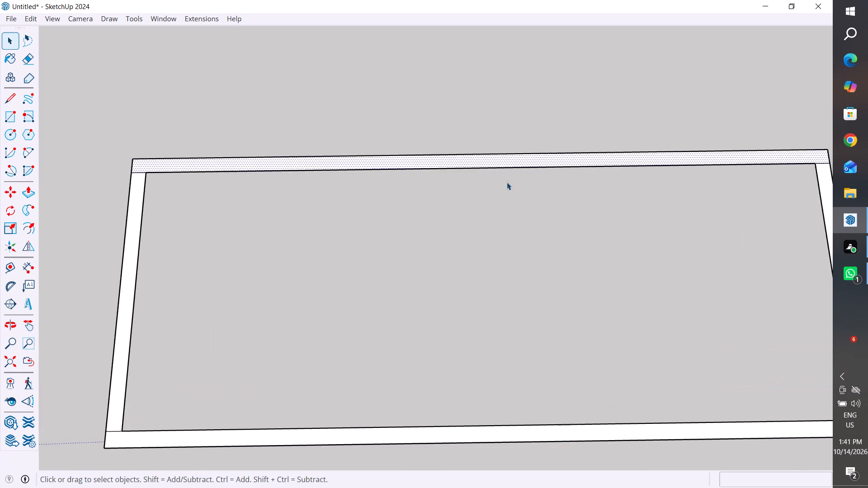
scroll(493, 242, "down", 5)
middle_click_drag(599, 318, 778, 210)
scroll(399, 285, "down", 6)
middle_click_drag(407, 254, 410, 217)
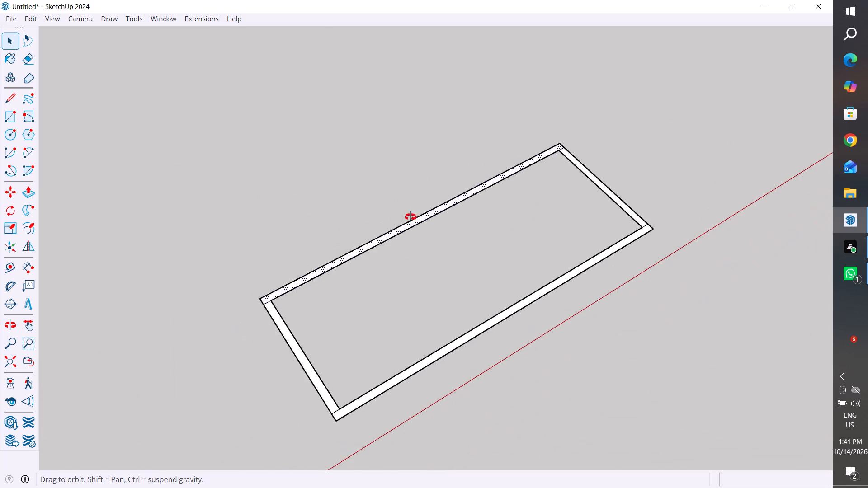
middle_click_drag(410, 217, 419, 161)
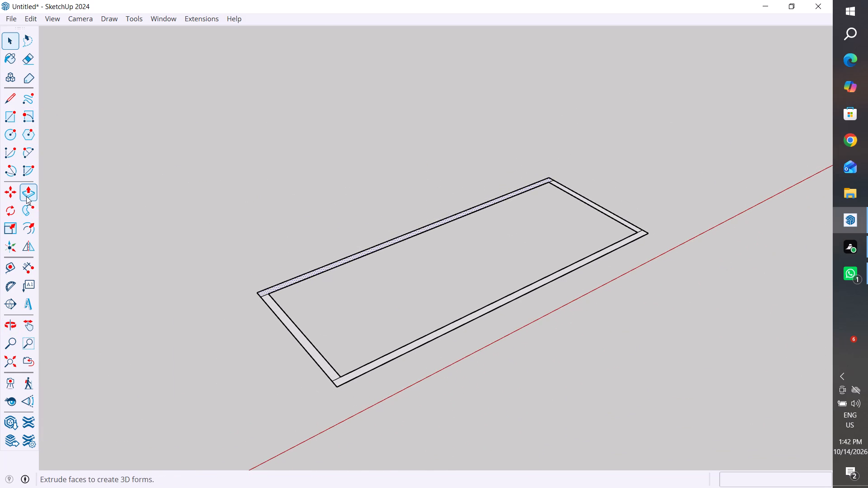
left_click(26, 196)
scroll(244, 282, "up", 9)
left_click(316, 278)
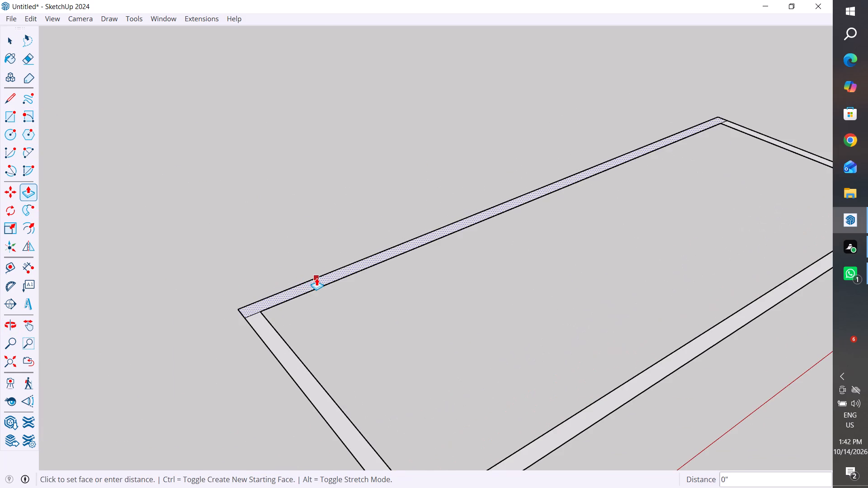
scroll(363, 163, "down", 11)
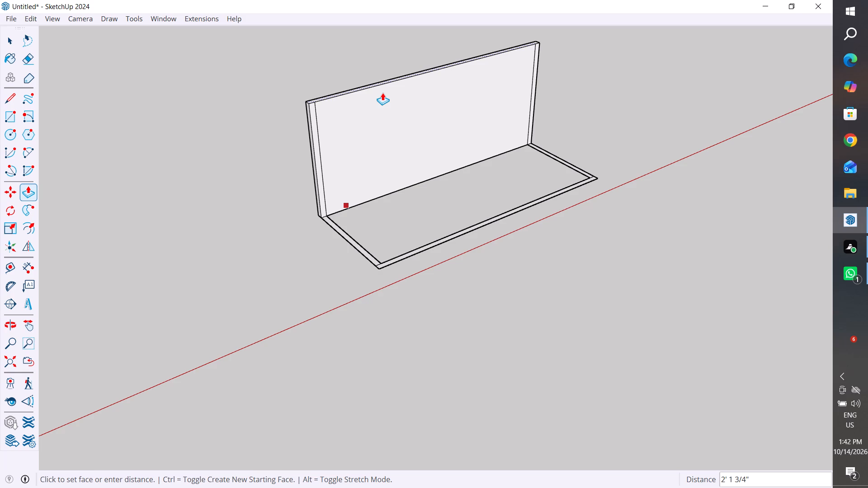
type("2'")
key("Return")
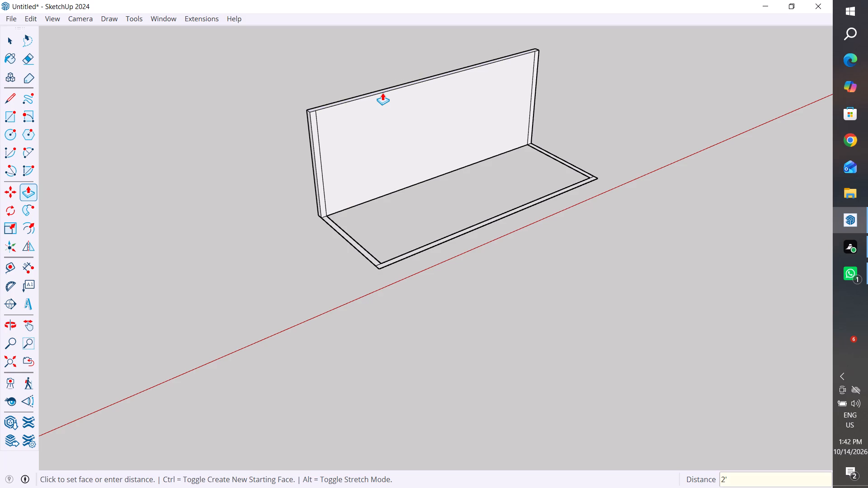
Push/Pull the top face of the back panel upward by another 1".
scroll(354, 46, "up", 3)
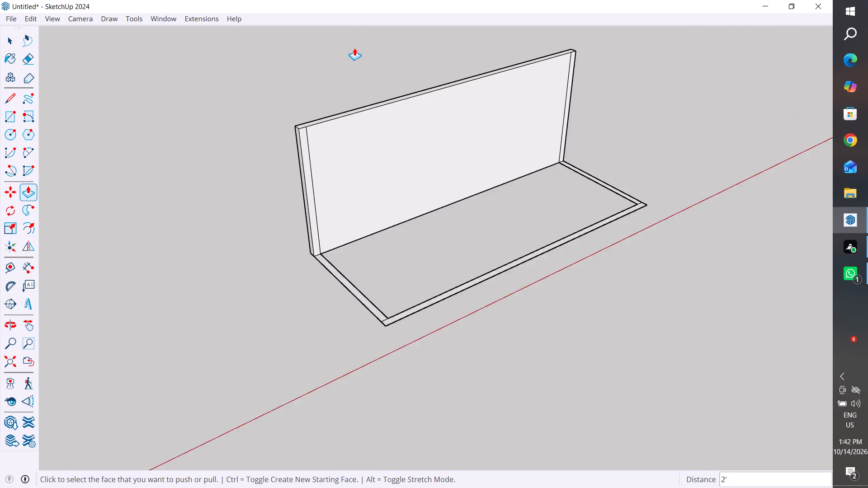
scroll(355, 58, "up", 5)
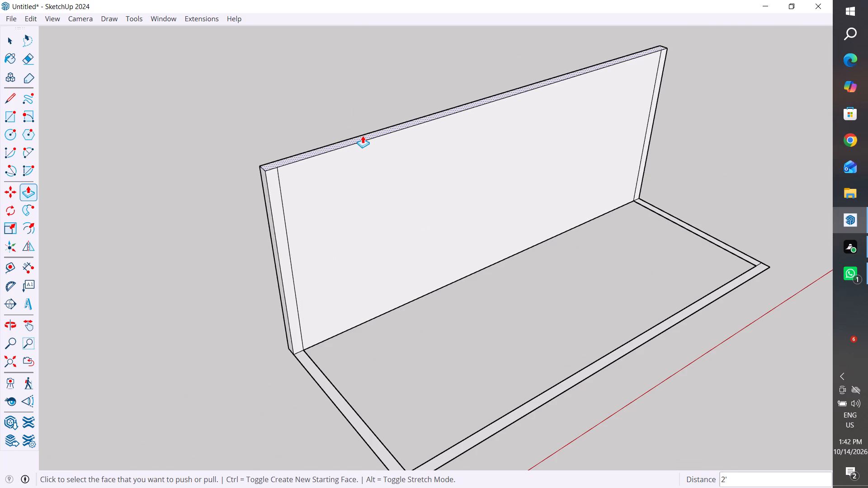
left_click(363, 136)
left_click(364, 127)
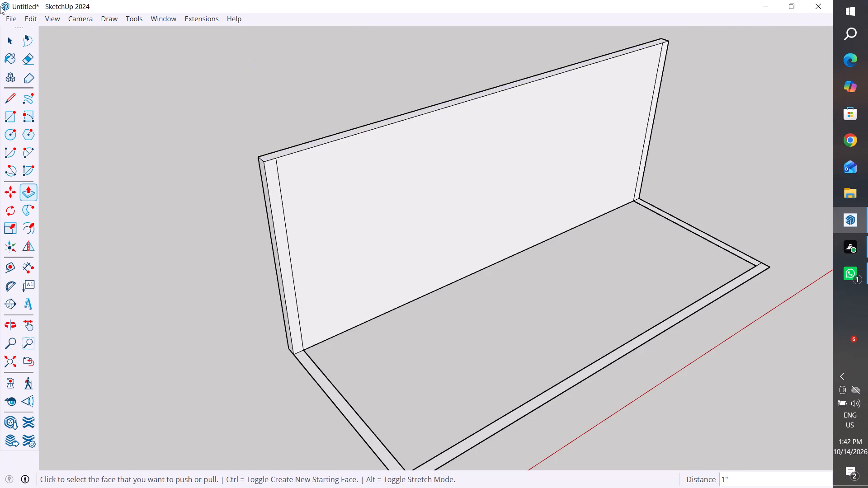
Group the back panel's faces and edges separately from the rest of the floor frame.
left_click(6, 42)
triple_click(379, 215)
left_click(379, 215)
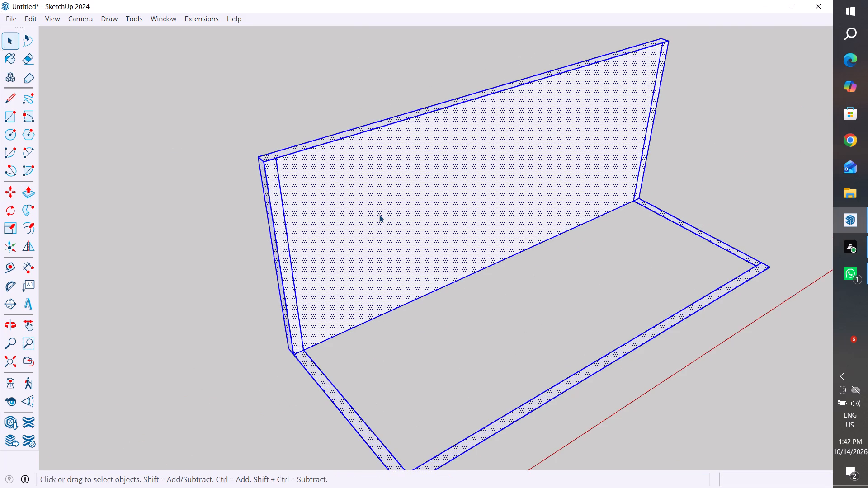
left_click(379, 215)
scroll(297, 280, "up", 3)
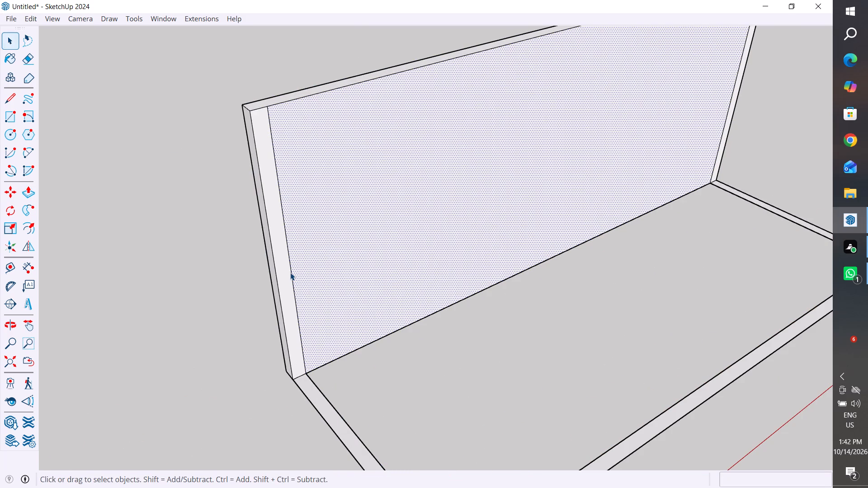
triple_click(405, 236)
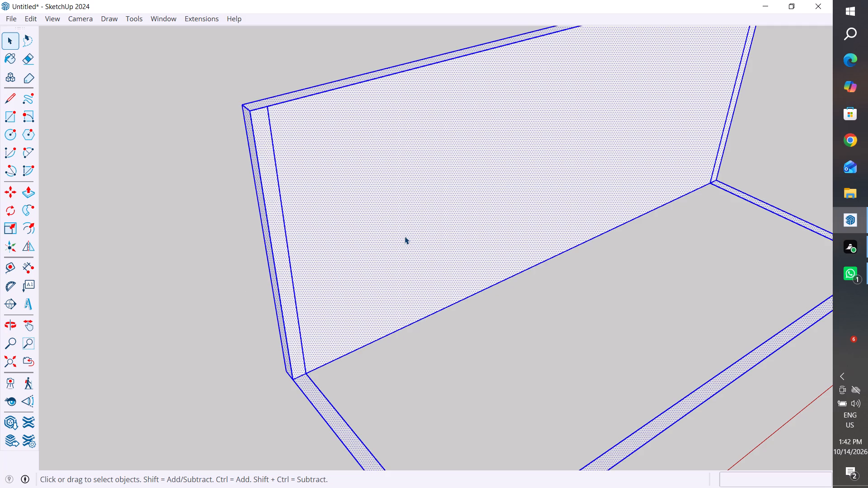
left_click(405, 236)
left_click(404, 238)
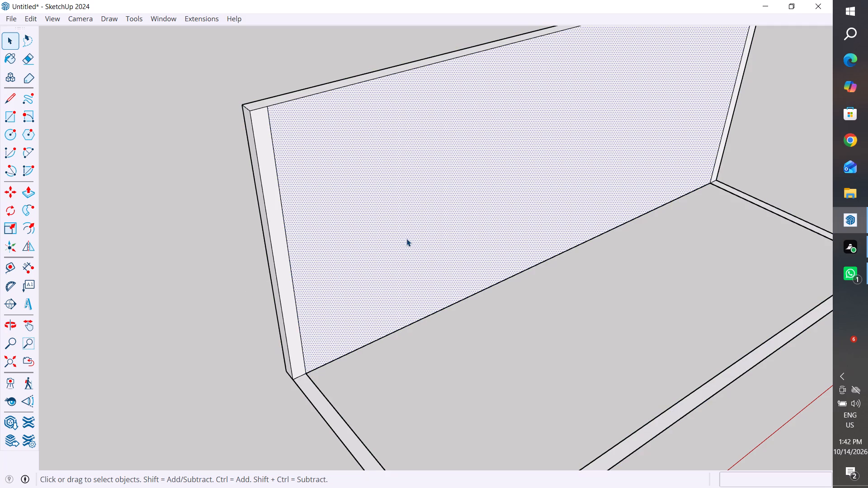
scroll(215, 327, "down", 6)
middle_click_drag(572, 308, 376, 258)
left_click_drag(730, 89, 567, 177)
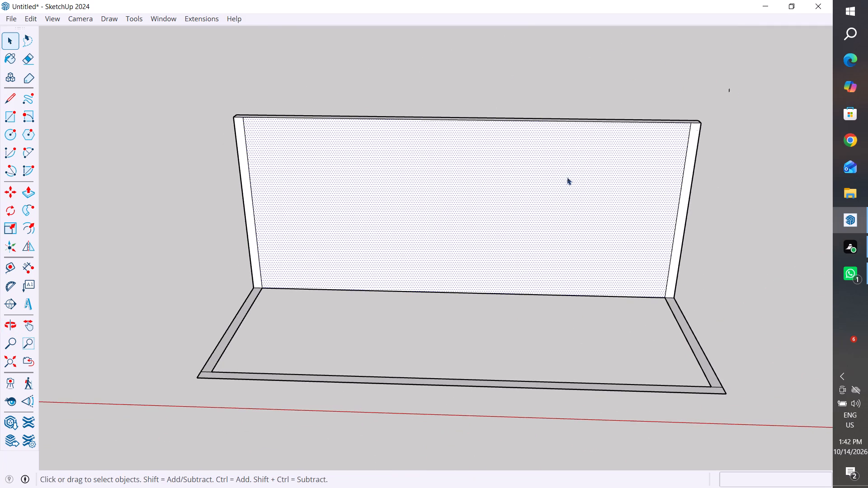
left_click_drag(567, 177, 148, 258)
right_click(517, 216)
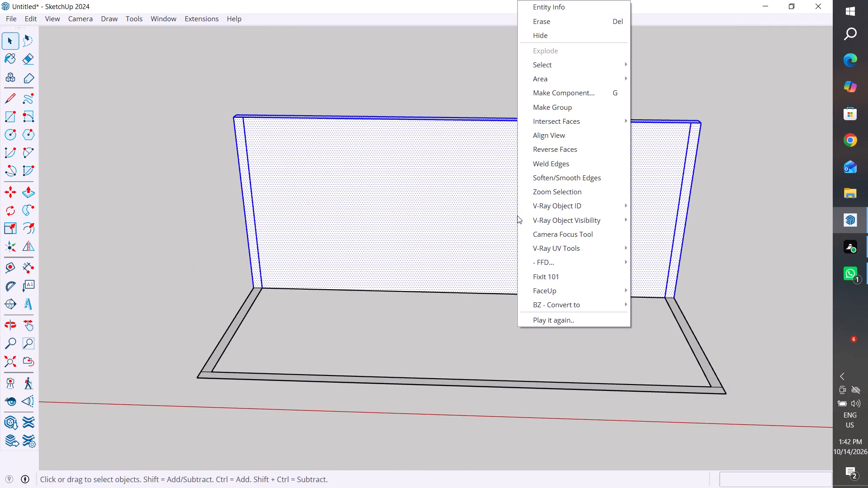
left_click(557, 111)
left_click(512, 296)
Move the back panel group about 1' 4 1/2" along the green axis, away from the frame.
scroll(498, 332, "down", 2)
middle_click_drag(498, 332, 534, 328)
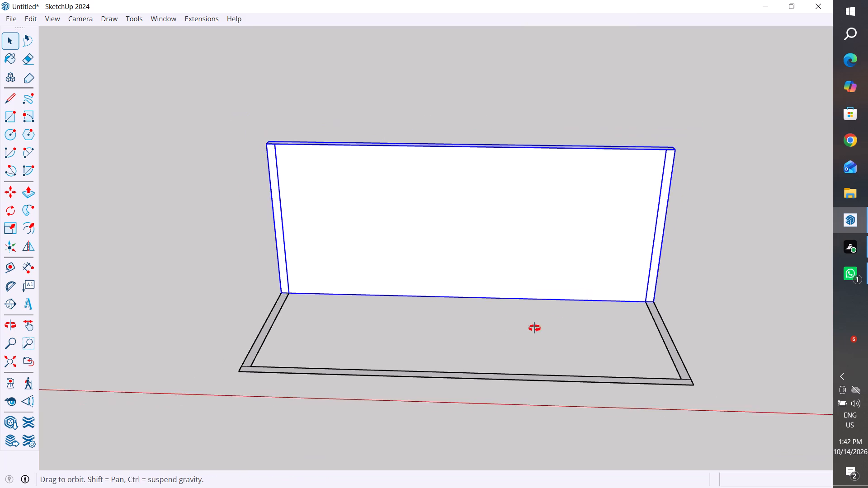
middle_click_drag(534, 328, 760, 374)
key("m")
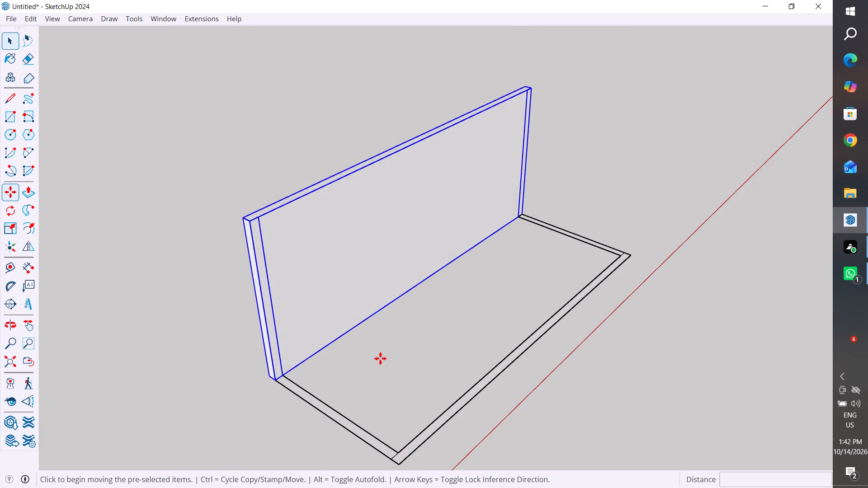
left_click(278, 378)
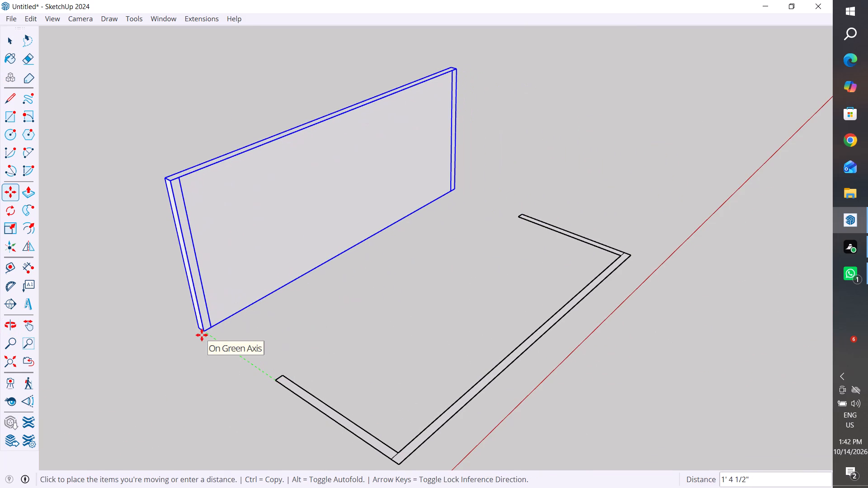
left_click(202, 335)
left_click(14, 41)
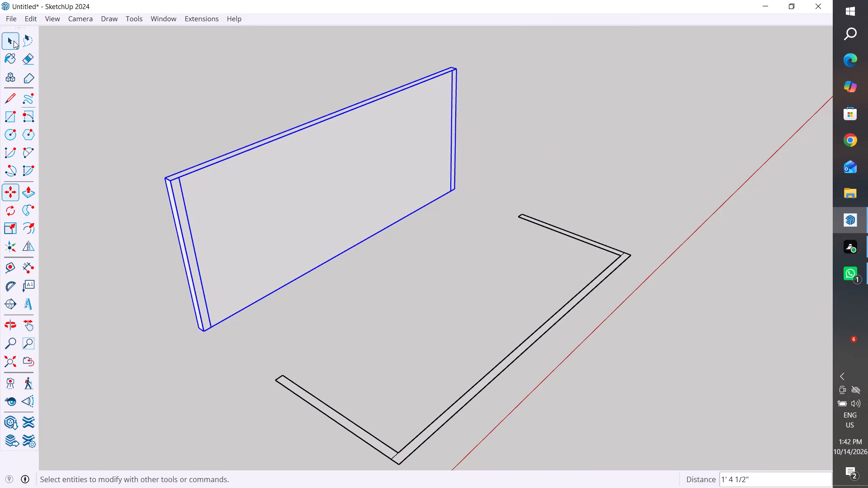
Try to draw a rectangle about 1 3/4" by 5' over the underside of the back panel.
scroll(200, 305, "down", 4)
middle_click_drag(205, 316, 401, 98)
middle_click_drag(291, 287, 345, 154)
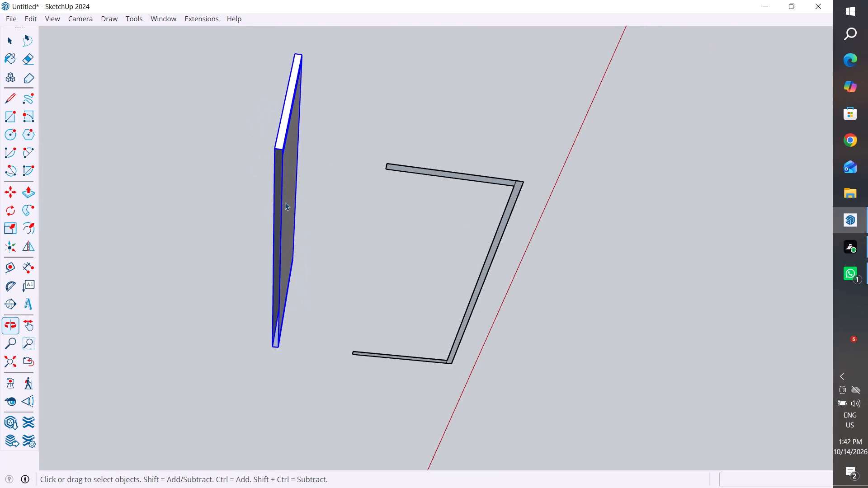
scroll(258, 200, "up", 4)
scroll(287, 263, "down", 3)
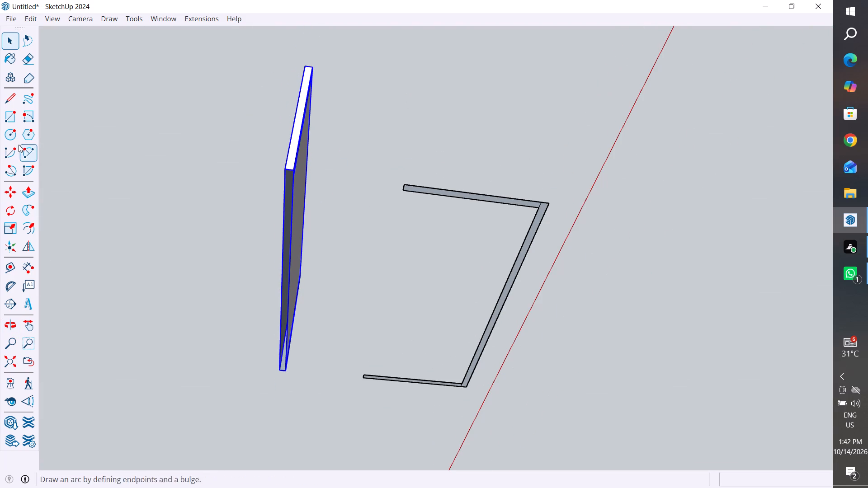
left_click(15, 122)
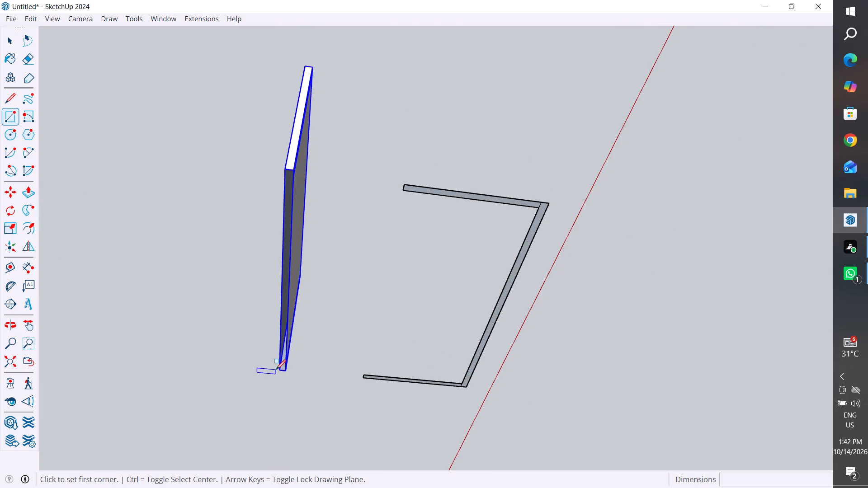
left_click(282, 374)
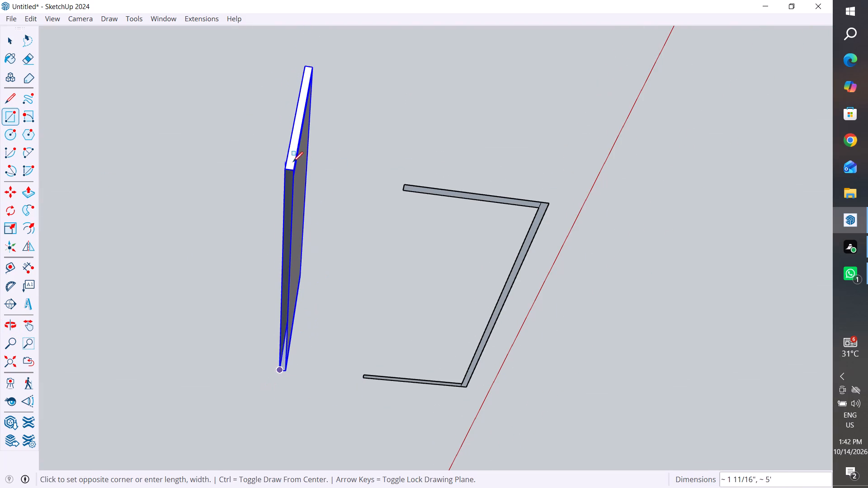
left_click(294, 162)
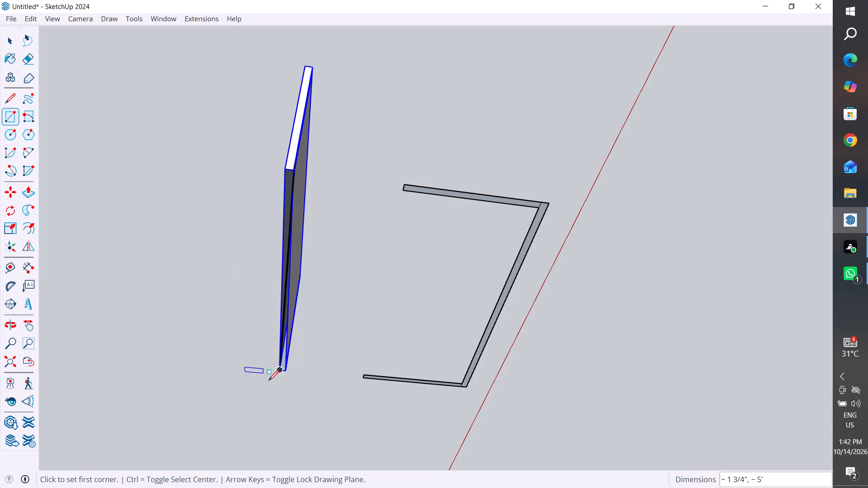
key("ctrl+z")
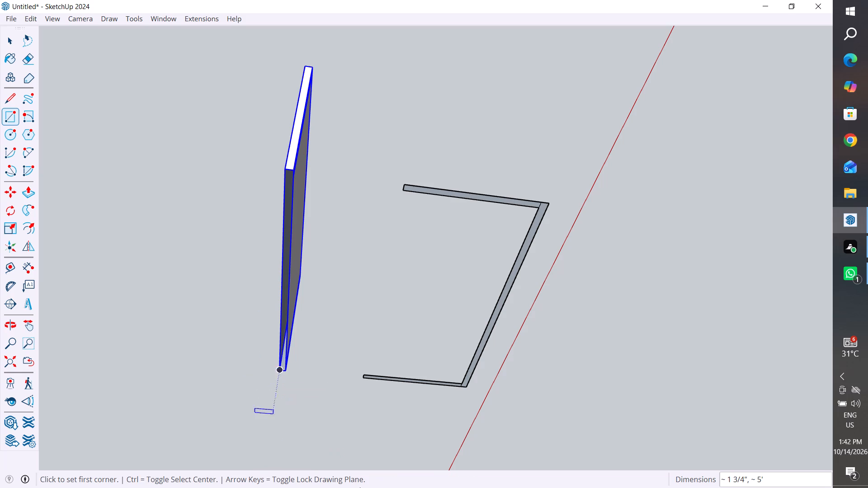
Draw a rectangle 5' by about 1 1/4" corner to corner over the underside of the back panel.
scroll(307, 360, "up", 3)
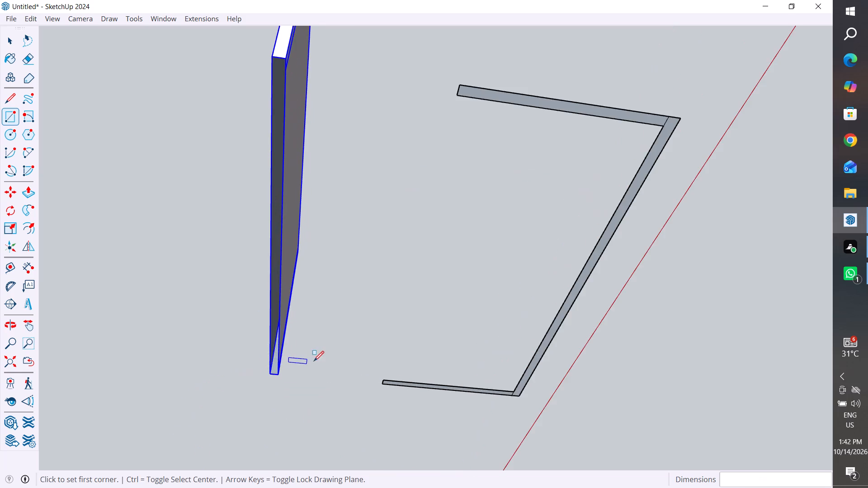
middle_click_drag(319, 361, 598, 260)
scroll(379, 332, "down", 5)
scroll(274, 274, "up", 2)
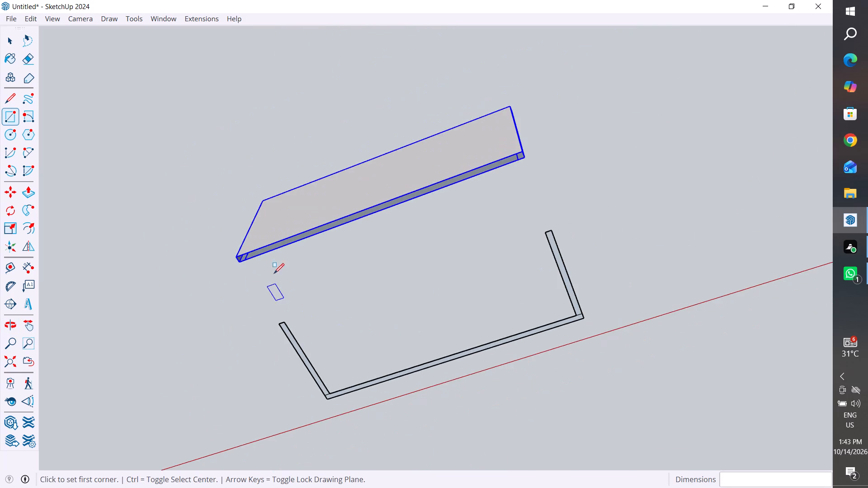
scroll(274, 273, "up", 2)
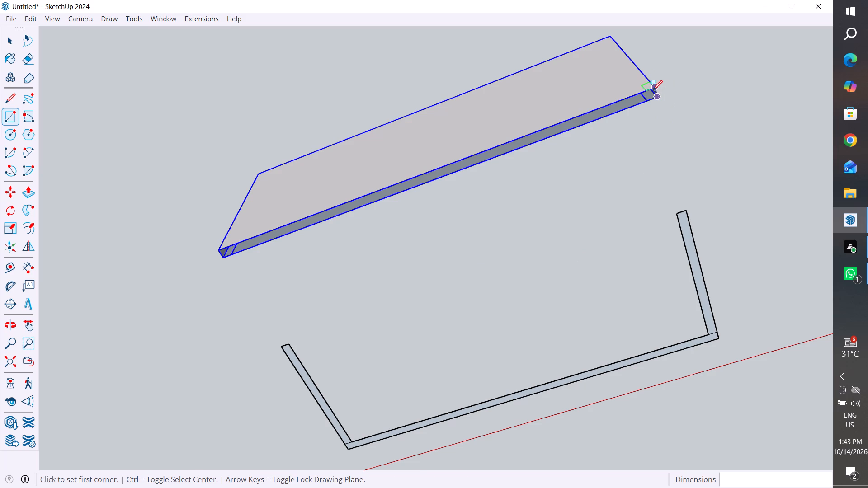
left_click(652, 90)
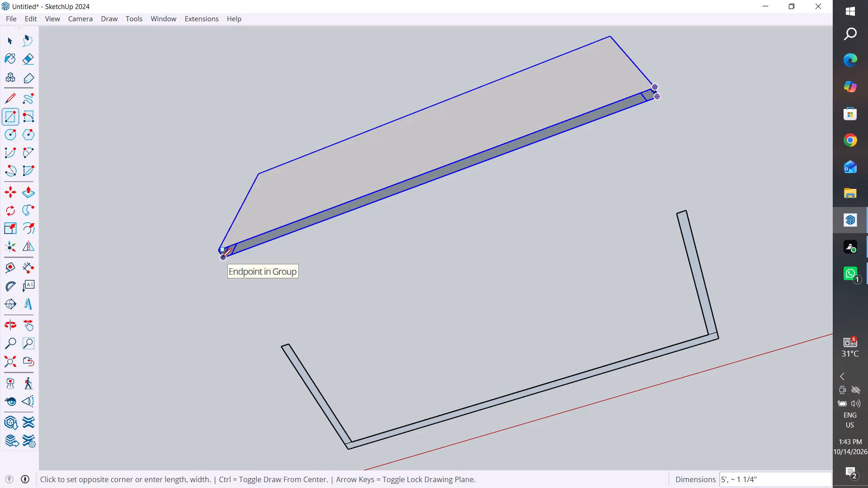
left_click(222, 258)
left_click(14, 40)
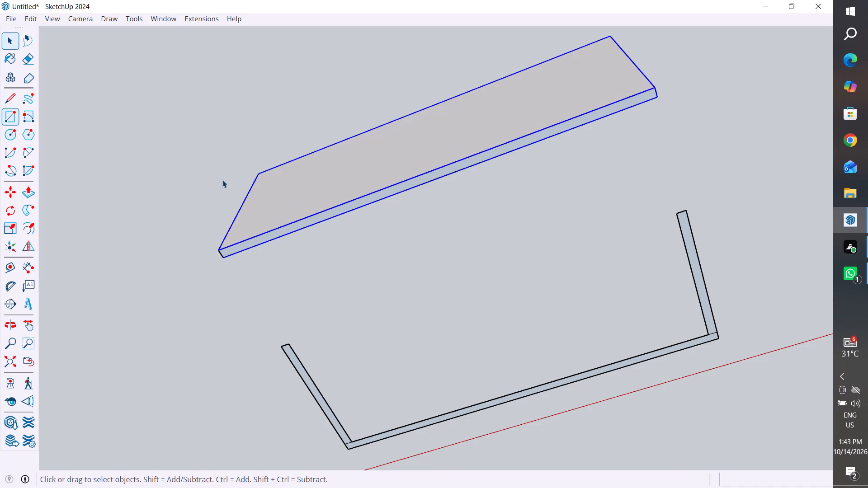
left_click(452, 262)
Push/Pull the near short frame strip upward 2' 1", matching the top of the back panel, to form a side panel.
scroll(575, 306, "down", 5)
middle_click_drag(679, 337, 676, 364)
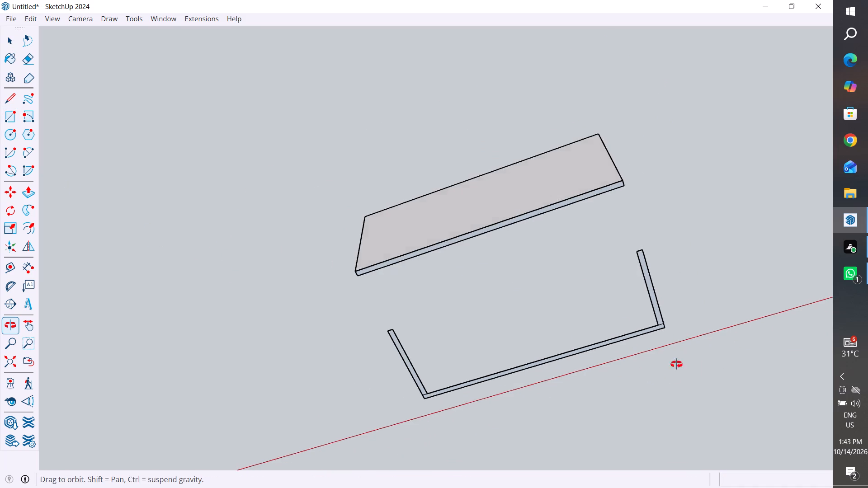
middle_click_drag(676, 364, 625, 487)
middle_click_drag(700, 360, 655, 465)
middle_click_drag(746, 359, 669, 431)
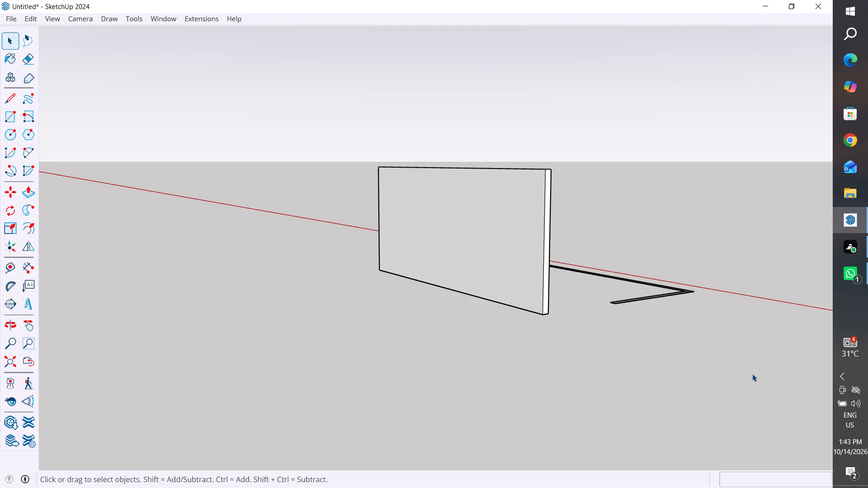
middle_click_drag(665, 316, 346, 409)
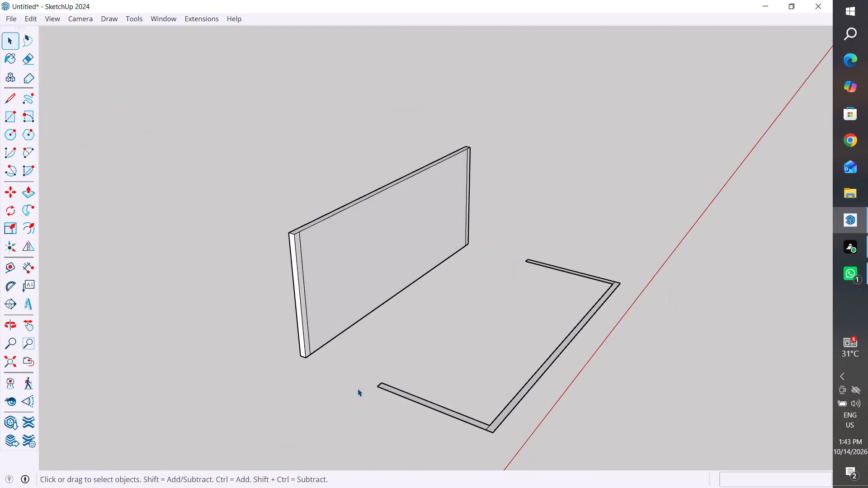
middle_click_drag(522, 273, 379, 370)
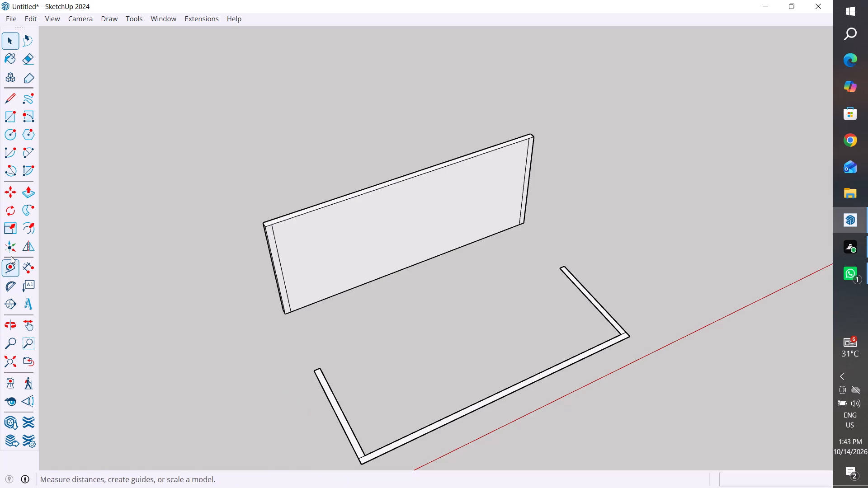
left_click(26, 195)
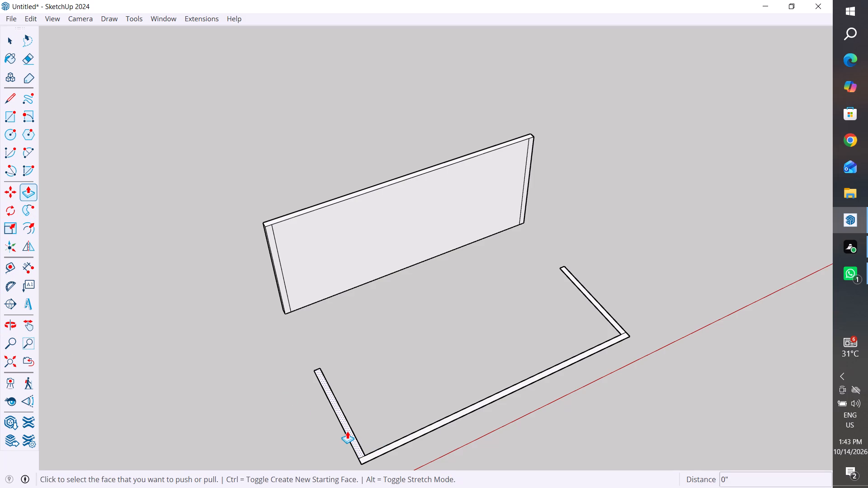
left_click(347, 431)
middle_click_drag(307, 321, 315, 327)
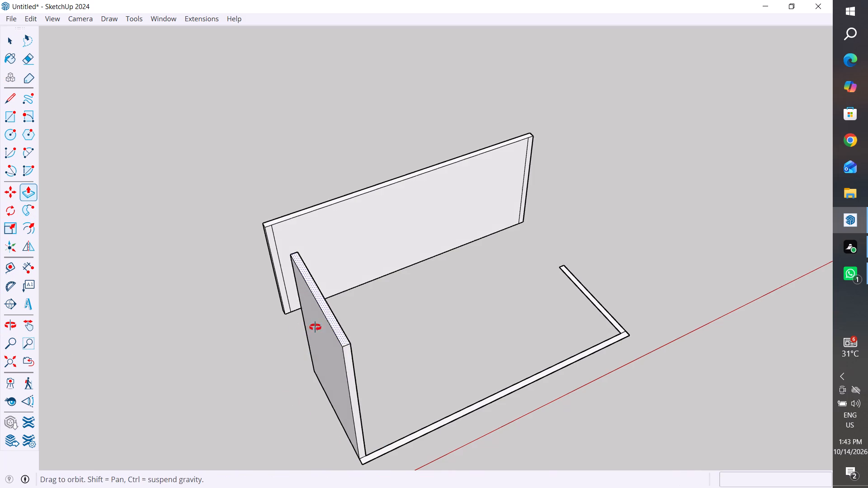
middle_click_drag(315, 327, 566, 277)
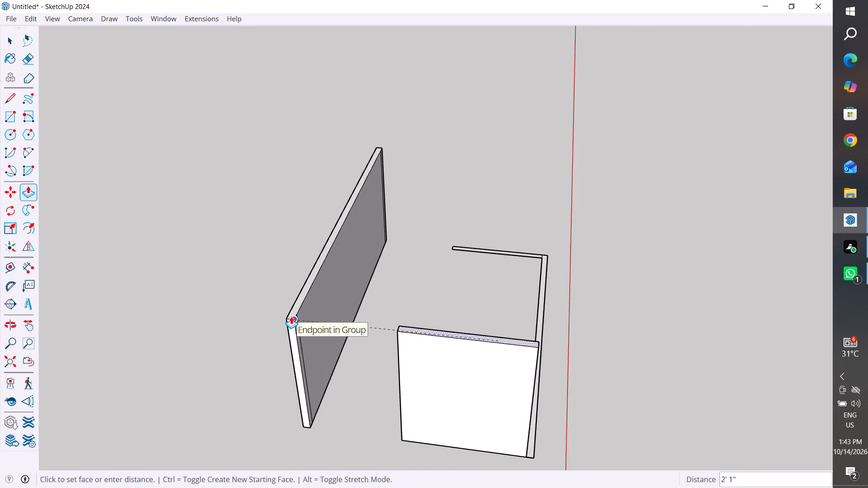
left_click(291, 316)
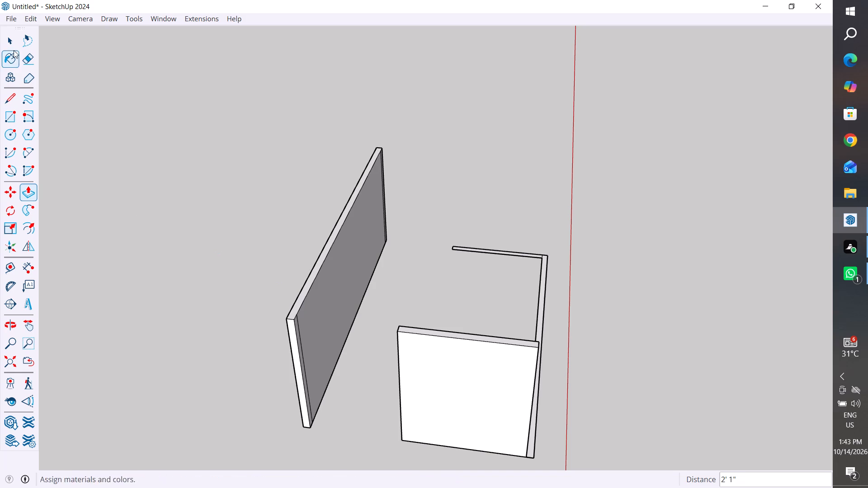
left_click(9, 40)
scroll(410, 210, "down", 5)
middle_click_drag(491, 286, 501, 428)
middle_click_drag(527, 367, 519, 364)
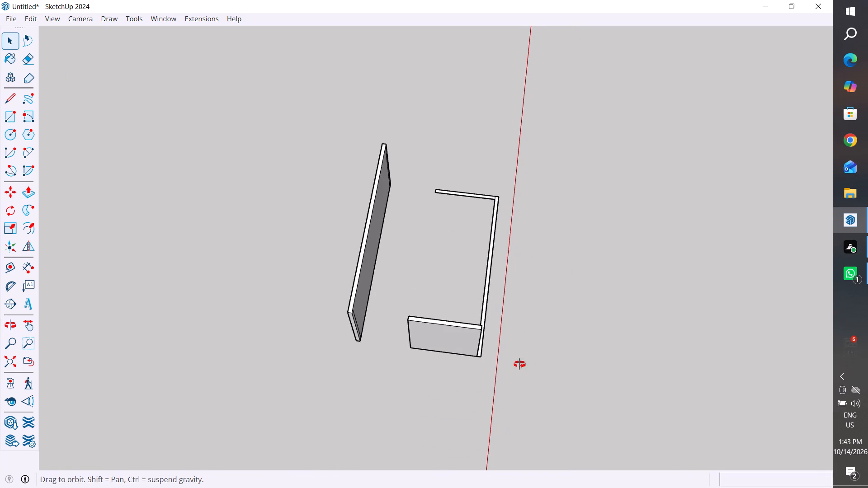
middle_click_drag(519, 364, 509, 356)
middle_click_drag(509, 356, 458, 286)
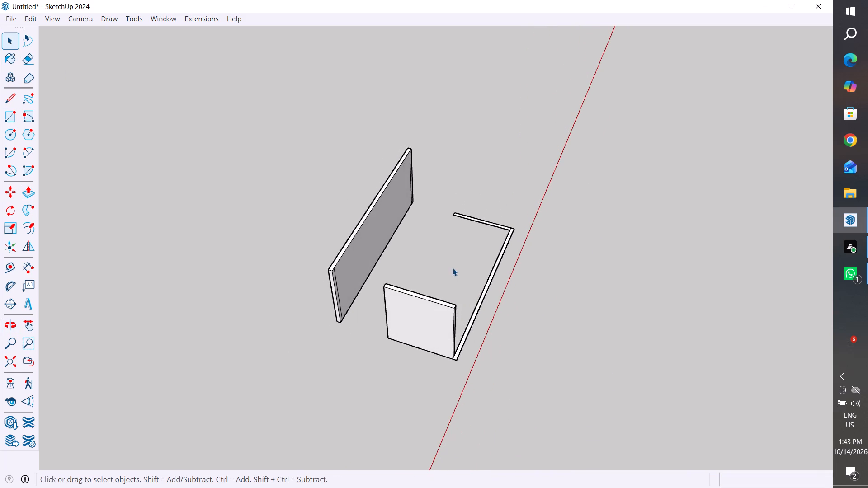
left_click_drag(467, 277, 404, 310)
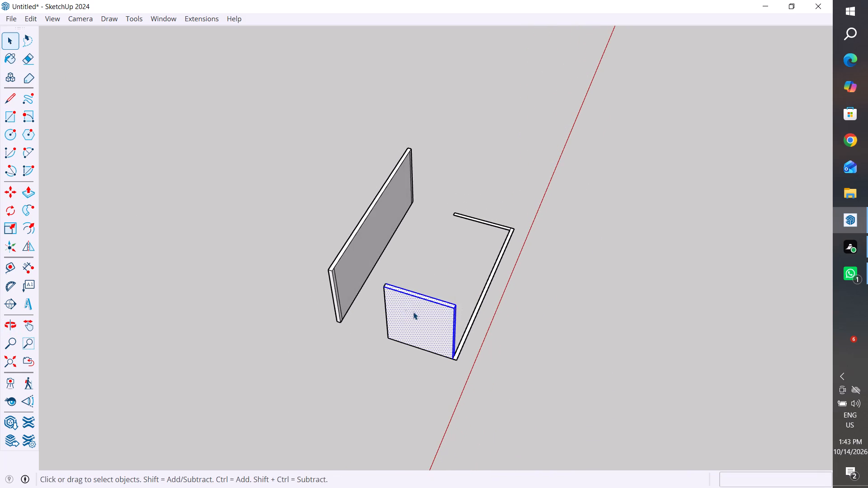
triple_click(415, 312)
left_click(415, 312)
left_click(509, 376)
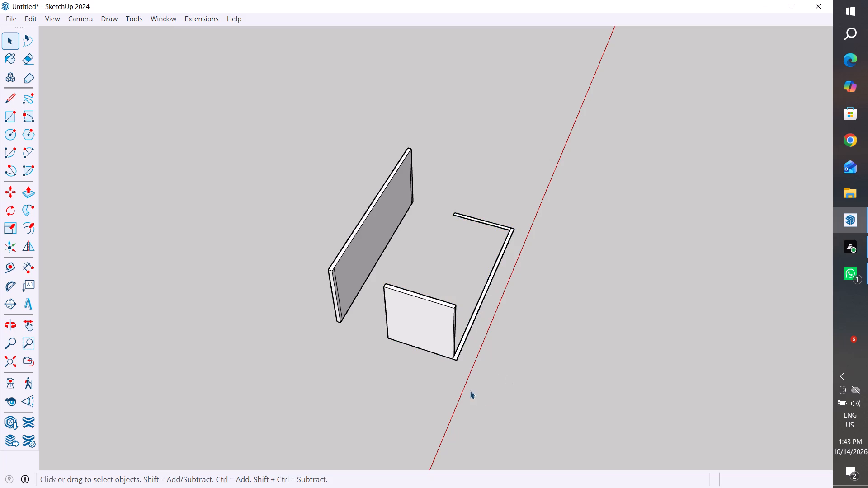
Group the back panel together with the rectangle drawn on its underside.
middle_click_drag(478, 399, 472, 364)
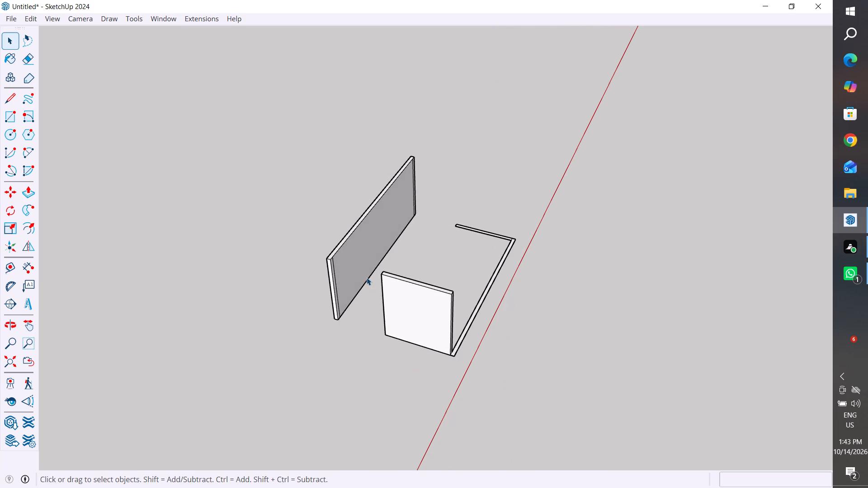
left_click(367, 277)
middle_click_drag(364, 304, 433, 318)
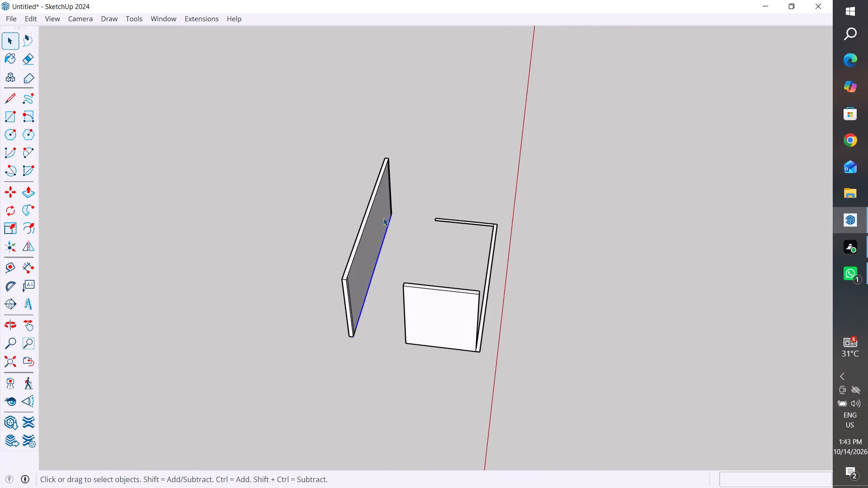
middle_click_drag(379, 274, 446, 311)
middle_click_drag(386, 287, 454, 304)
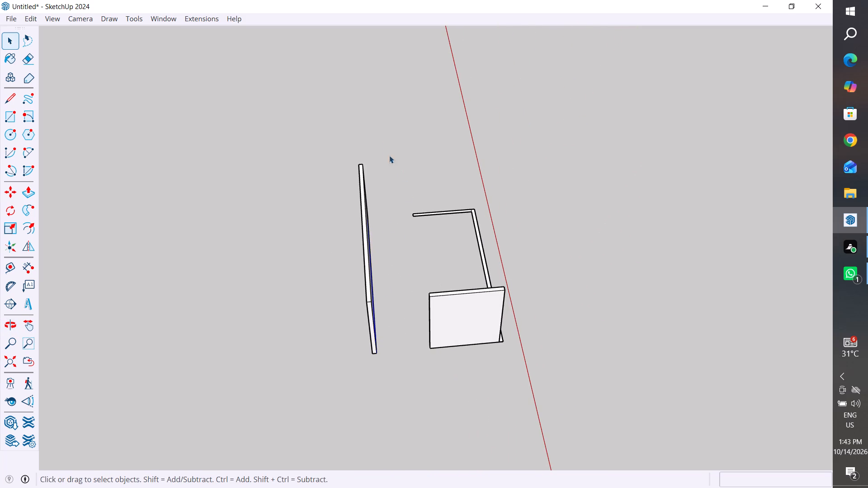
left_click_drag(383, 142, 311, 386)
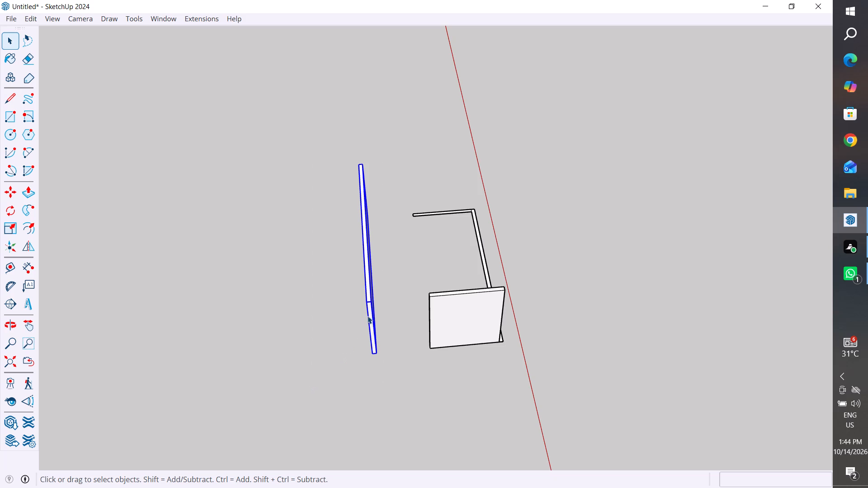
right_click(368, 316)
left_click(443, 119)
Move the back panel group about 4' 8" farther away from the frame.
key("m")
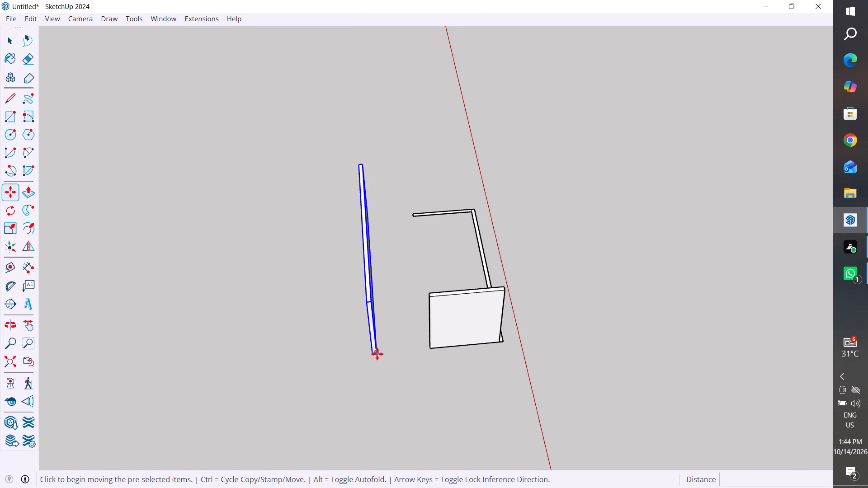
left_click(377, 354)
left_click(189, 370)
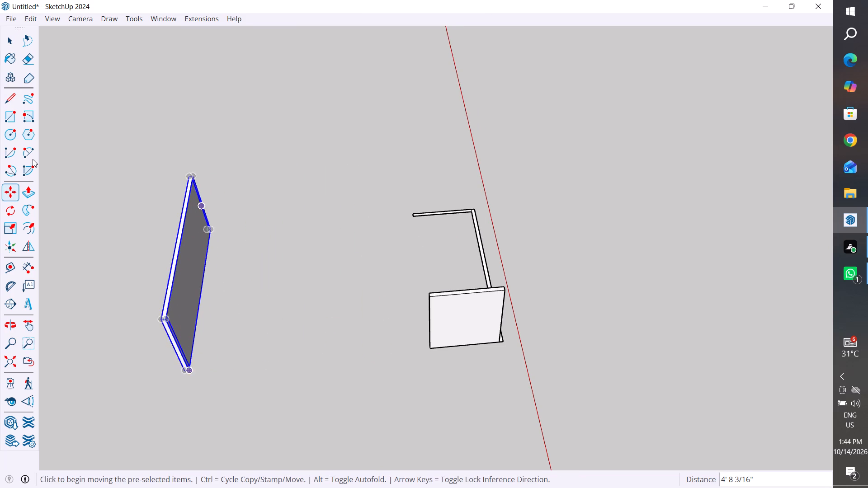
left_click(10, 33)
Select all faces and edges of the raised side panel, including its bottom edges, and make them a group.
scroll(403, 270, "up", 4)
left_click(488, 306)
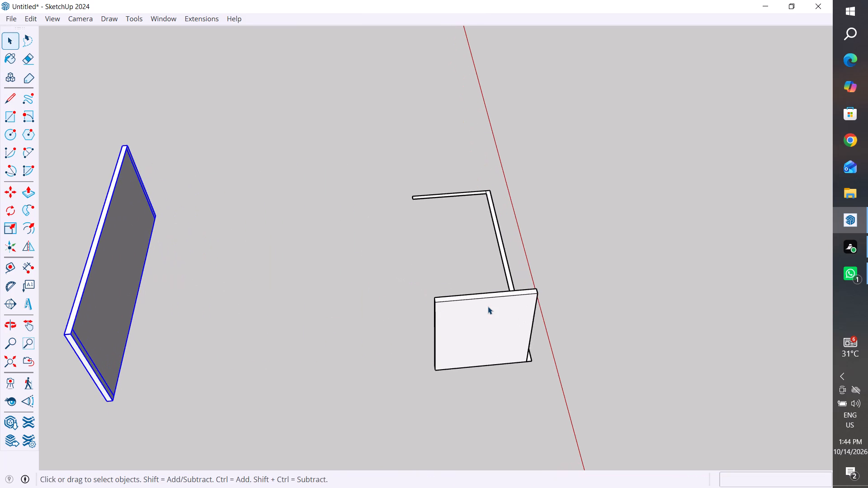
middle_click_drag(605, 322, 362, 214)
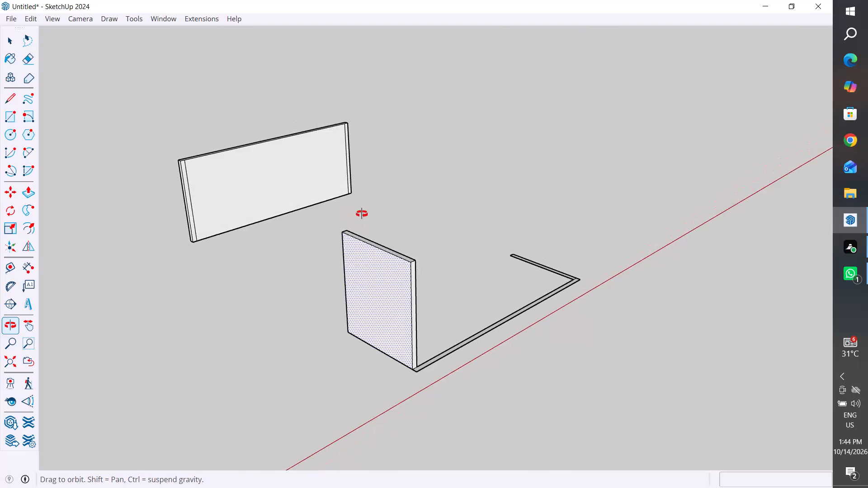
middle_click_drag(362, 214, 372, 198)
left_click_drag(448, 215, 363, 300)
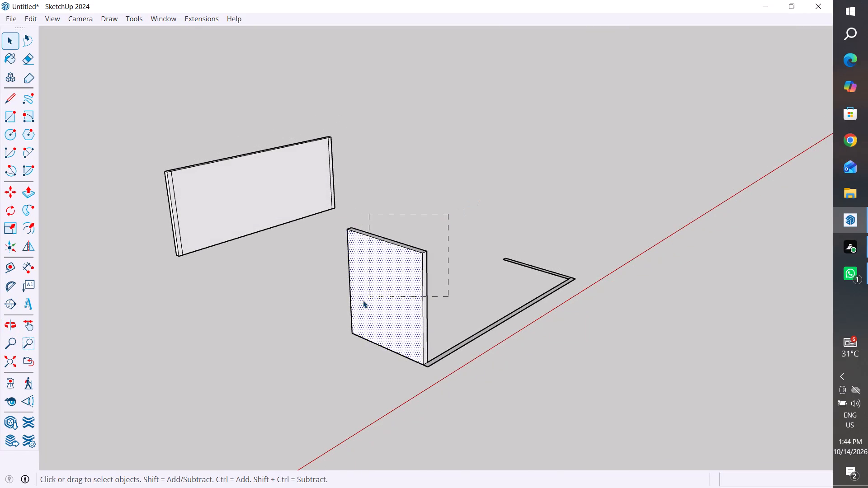
left_click_drag(363, 300, 340, 309)
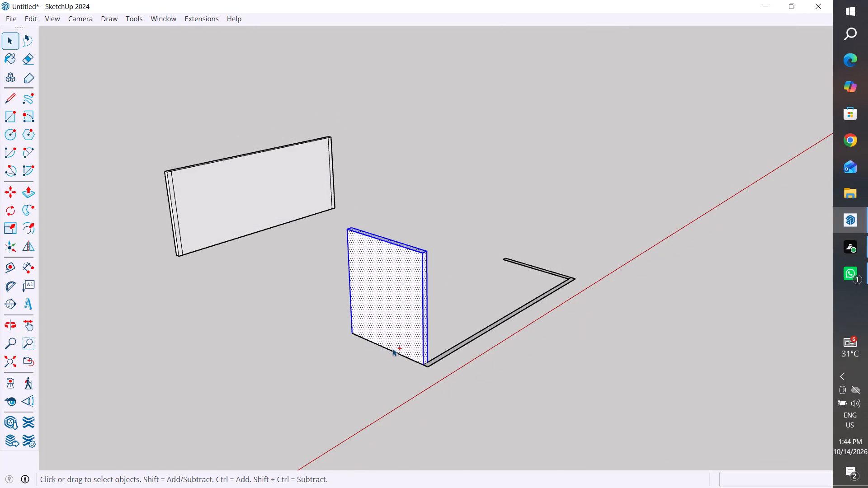
left_click(395, 351, "ctrl")
middle_click_drag(523, 357, 151, 426)
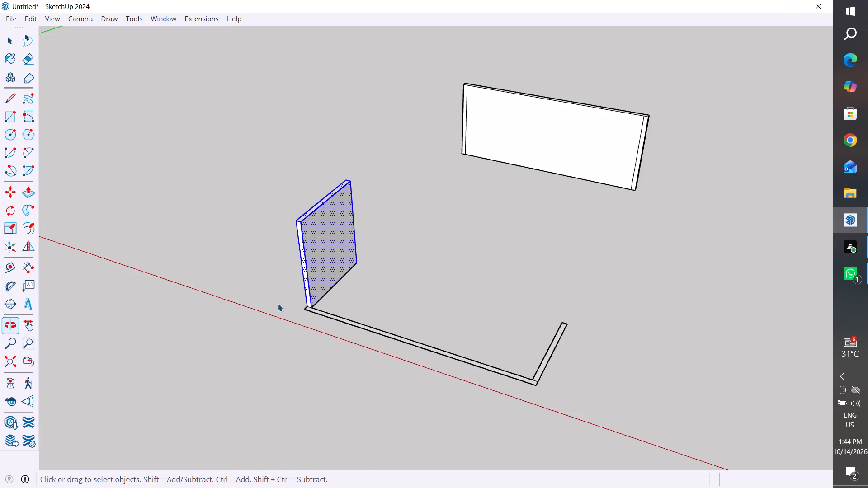
scroll(276, 300, "up", 15)
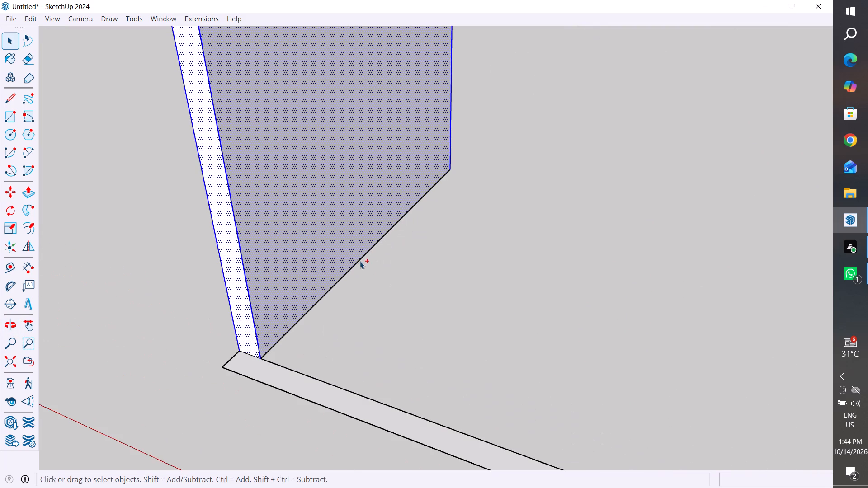
left_click(359, 260, "ctrl")
scroll(421, 329, "down", 5)
middle_click_drag(537, 334, 491, 354)
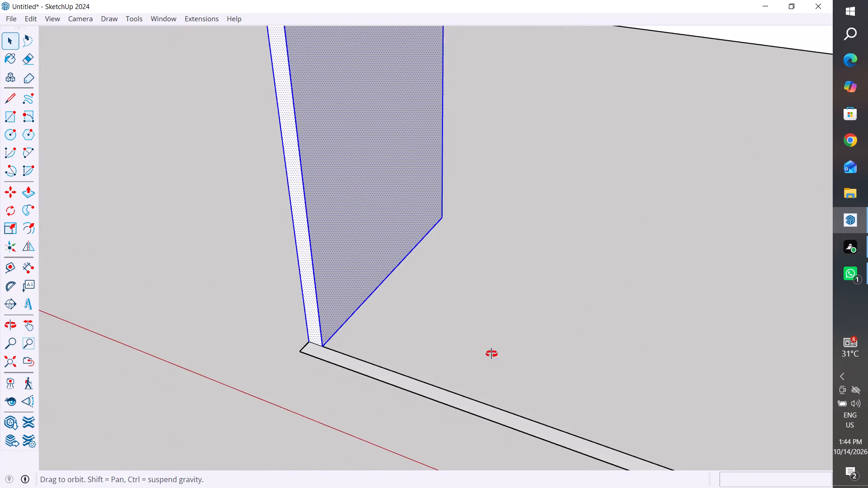
middle_click_drag(491, 354, 330, 390)
scroll(330, 390, "down", 1)
middle_click_drag(440, 352, 356, 134)
middle_click_drag(379, 305, 407, 167)
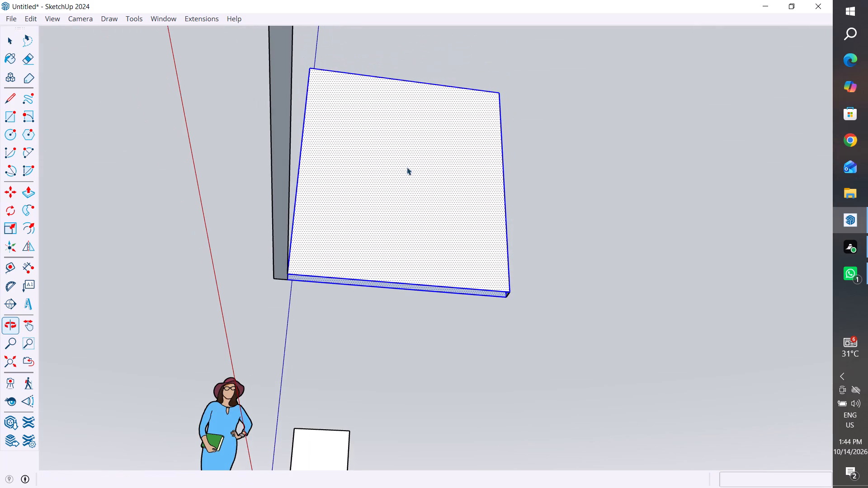
scroll(427, 348, "down", 4)
middle_click_drag(454, 329, 352, 487)
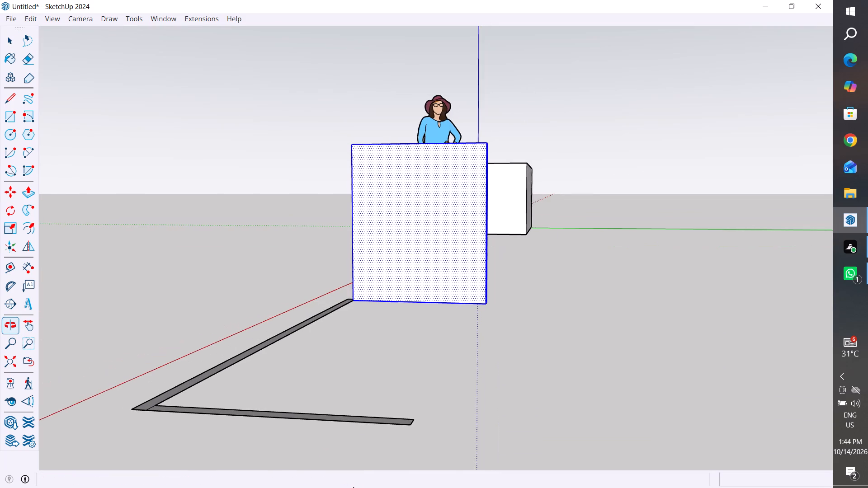
right_click(444, 232)
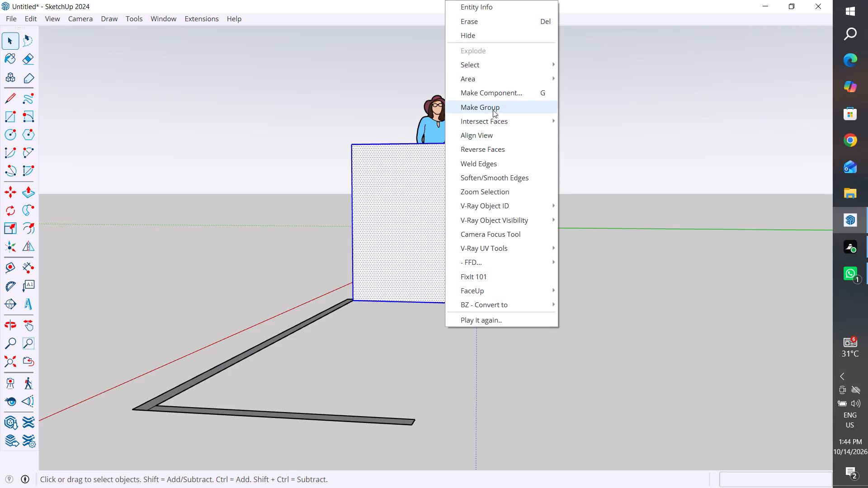
left_click(494, 108)
left_click(460, 346)
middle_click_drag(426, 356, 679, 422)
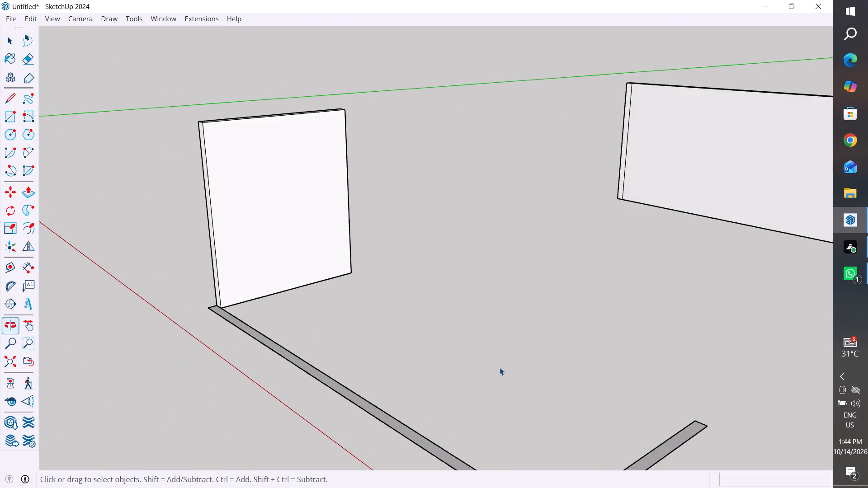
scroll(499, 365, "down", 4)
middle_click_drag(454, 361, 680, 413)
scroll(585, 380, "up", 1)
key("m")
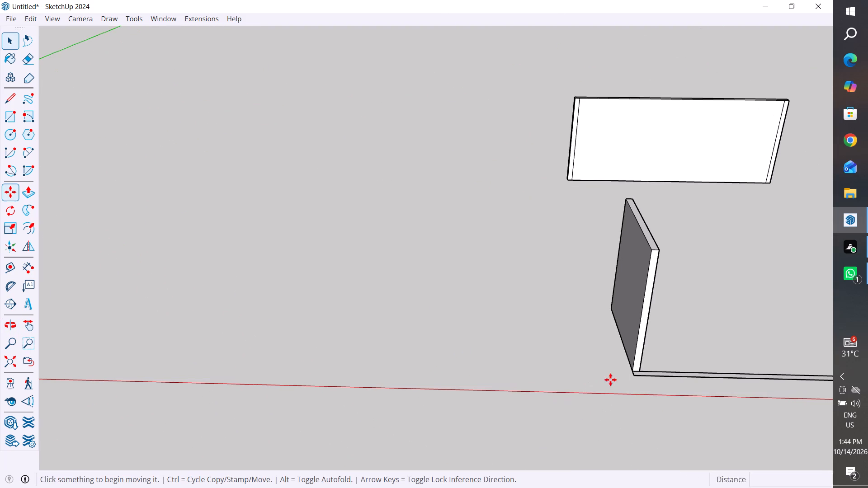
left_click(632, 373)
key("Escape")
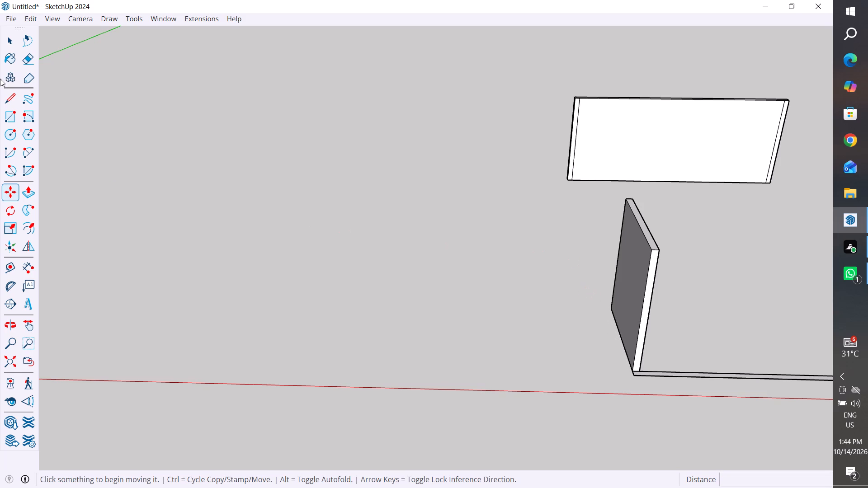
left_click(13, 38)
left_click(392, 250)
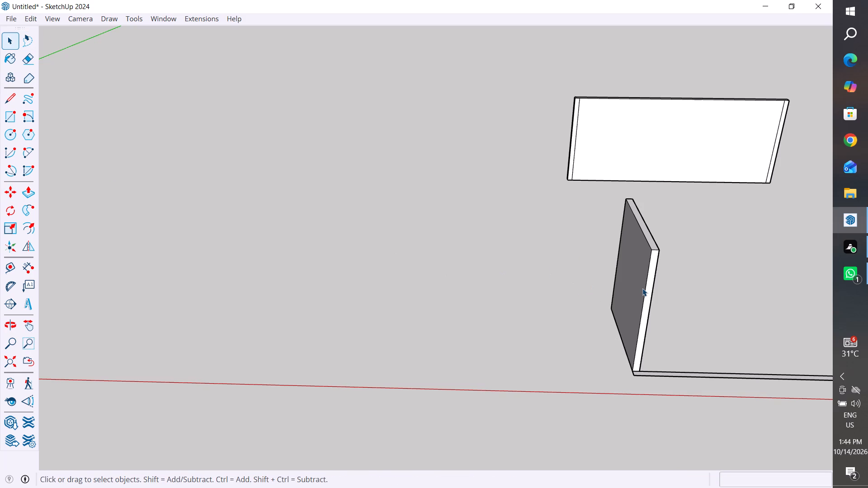
Move the side panel group about 4' 3" from its lower corner, away from the frame toward the back panel.
left_click(642, 288)
key("m")
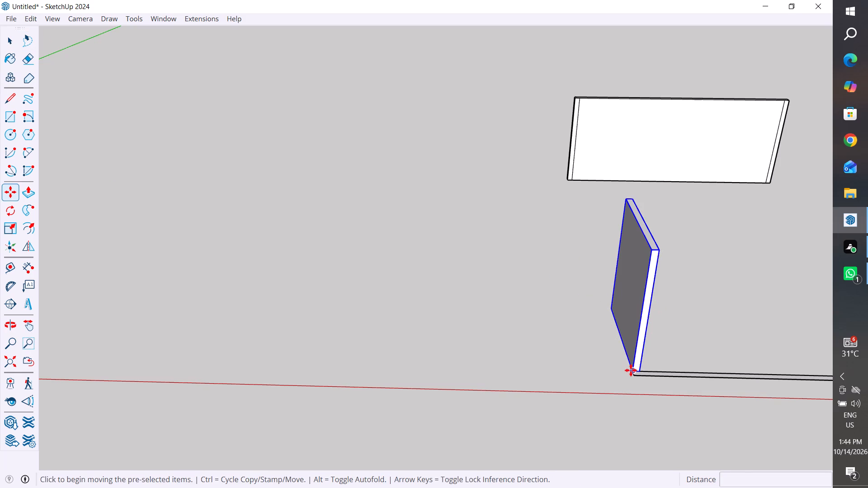
left_click(631, 370)
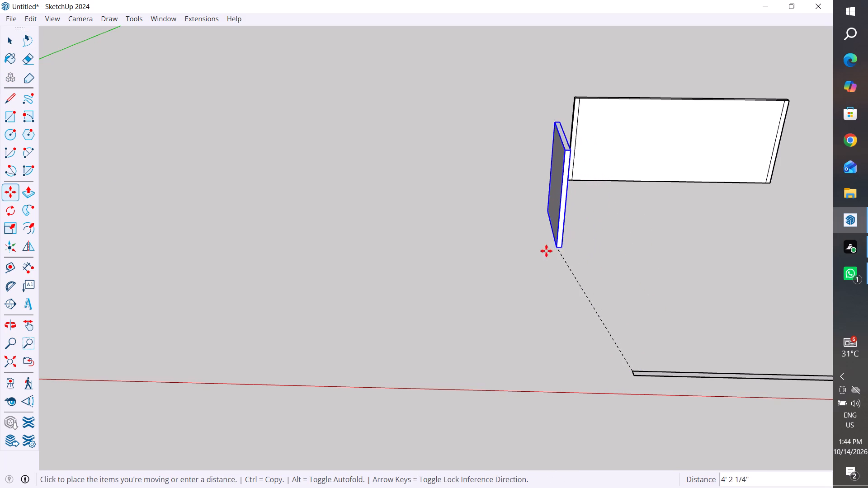
left_click(588, 246)
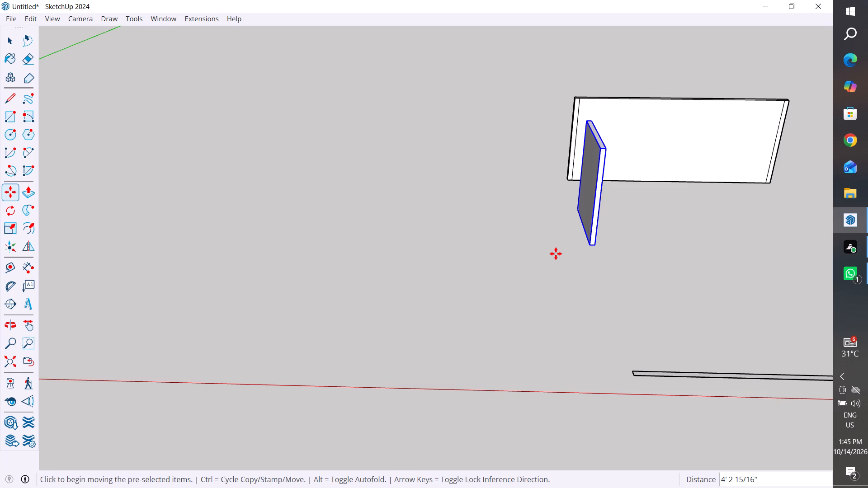
scroll(373, 314, "down", 12)
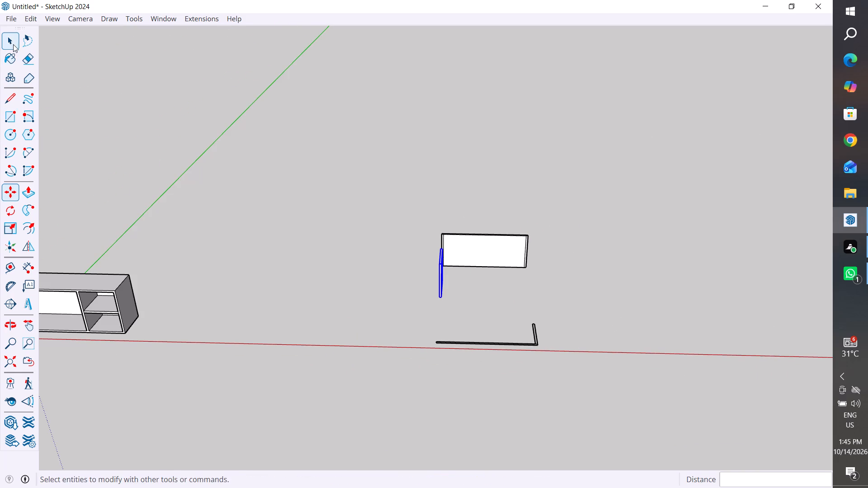
left_click(14, 43)
Push/Pull the remaining short frame strip upward 2' 1", matching the top of the back panel, to form the second side panel.
scroll(317, 258, "down", 4)
middle_click_drag(440, 317, 476, 391)
scroll(483, 287, "up", 8)
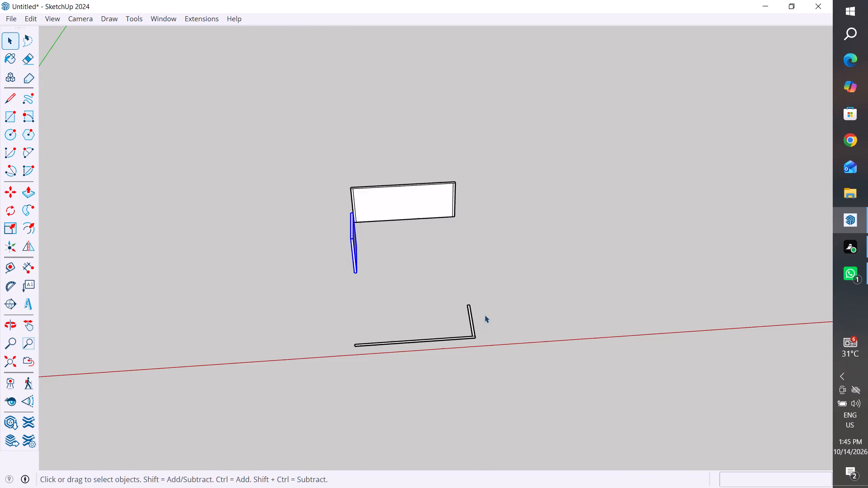
scroll(485, 315, "up", 10)
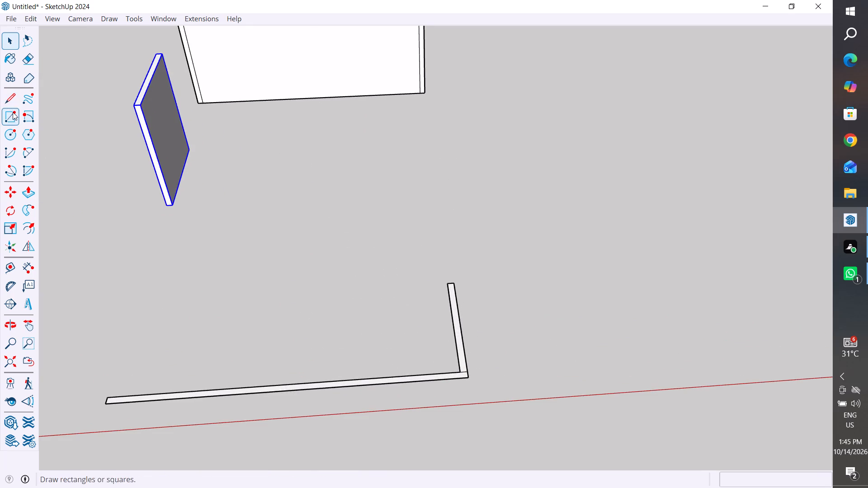
left_click(29, 195)
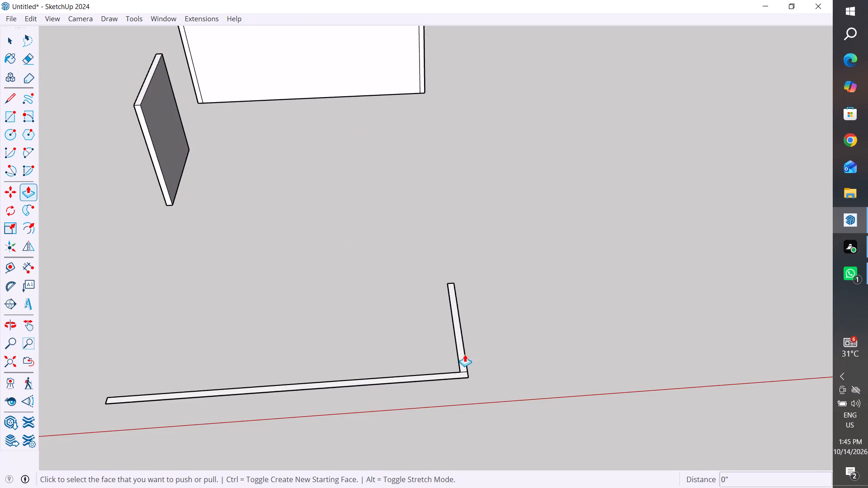
scroll(551, 380, "up", 4)
left_click(429, 347)
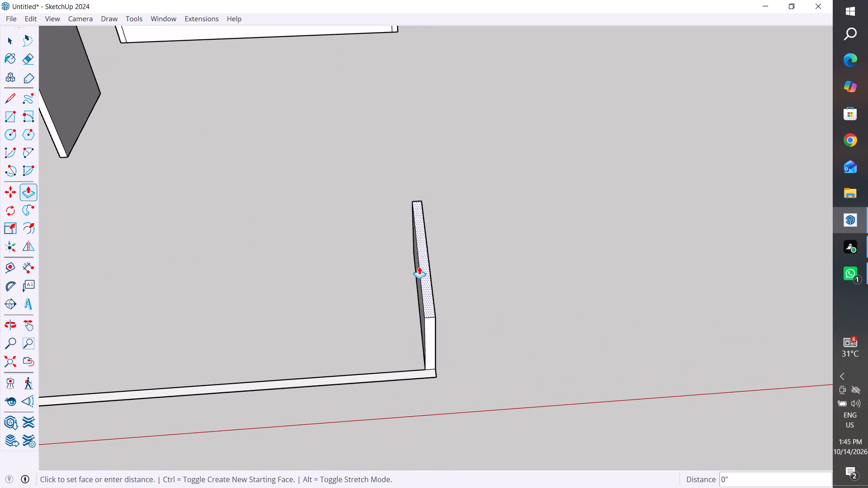
scroll(423, 248, "down", 4)
middle_click_drag(423, 248, 462, 145)
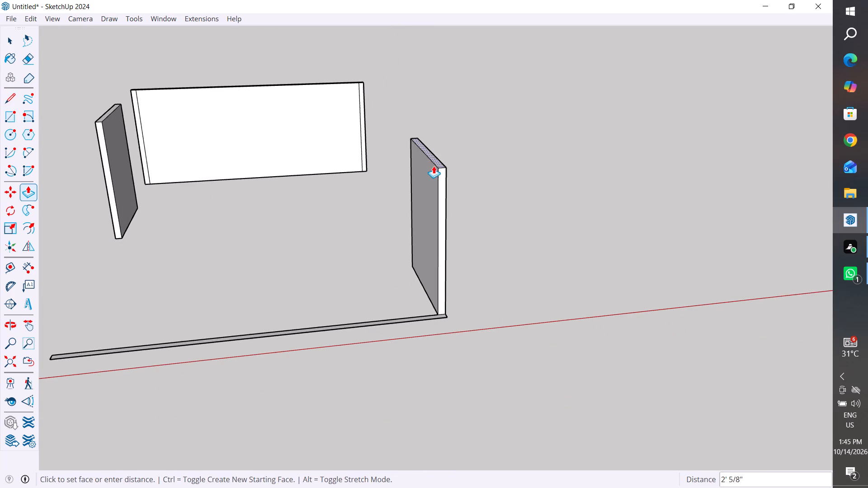
left_click(359, 82)
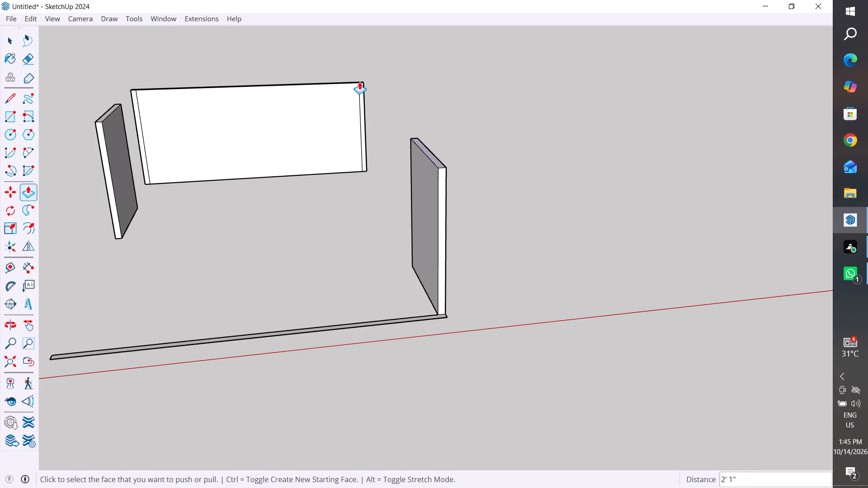
left_click(2, 41)
Select all faces and edges of the second raised side panel, including its bottom edges, and make them a group.
middle_click_drag(346, 317, 456, 339)
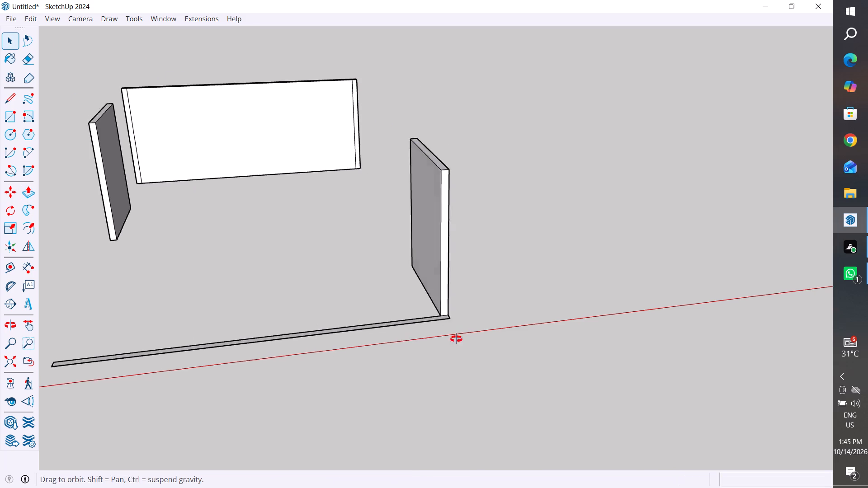
middle_click_drag(456, 339, 717, 328)
scroll(594, 240, "up", 3)
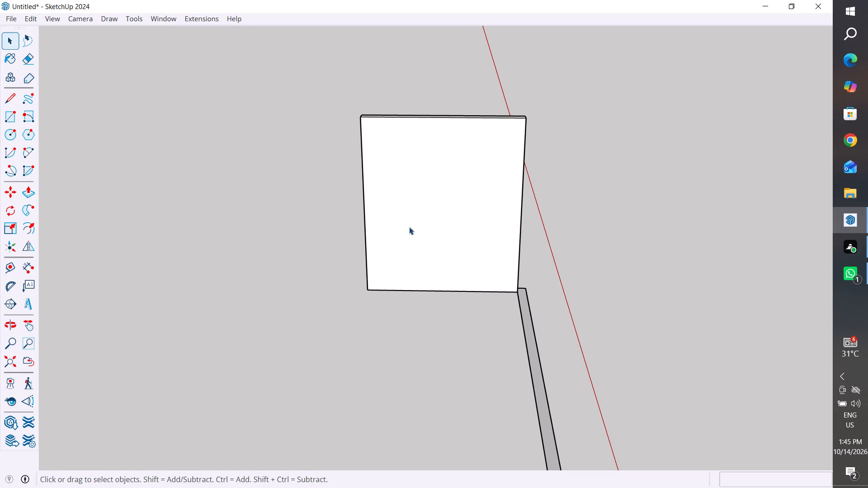
left_click_drag(560, 88, 328, 201)
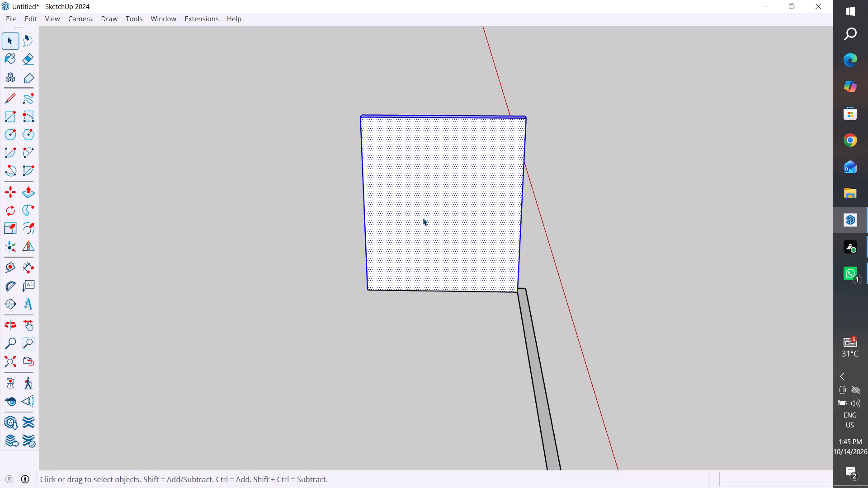
left_click_drag(454, 69, 337, 230, "ctrl")
left_click_drag(337, 230, 274, 306, "ctrl")
right_click(436, 232)
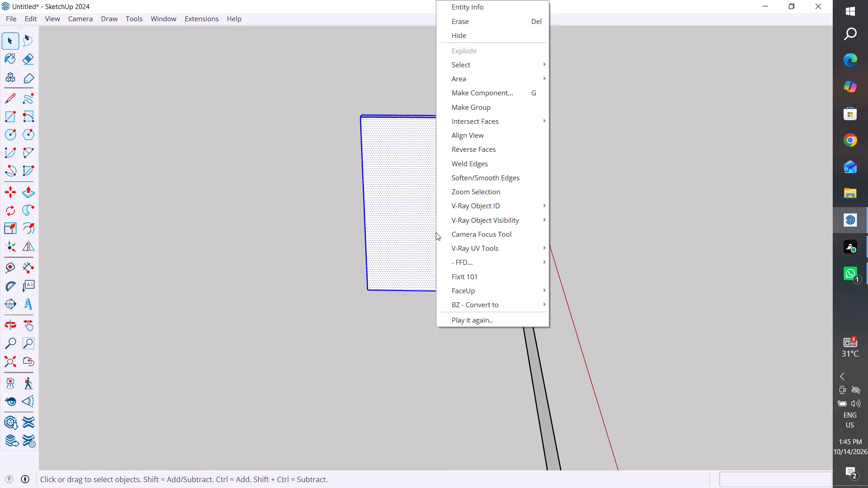
left_click(493, 106)
Move the second side panel group about 2' 9" along the green axis from its lower corner, away from the remaining frame strip.
key("m")
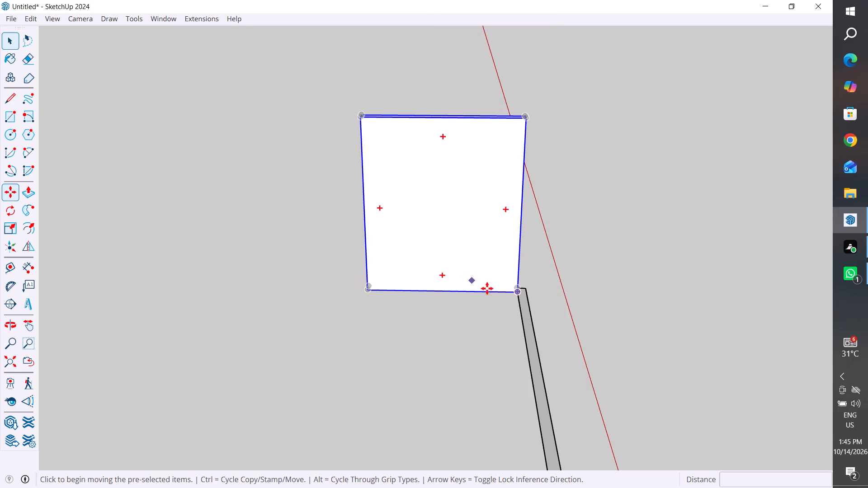
left_click(518, 291)
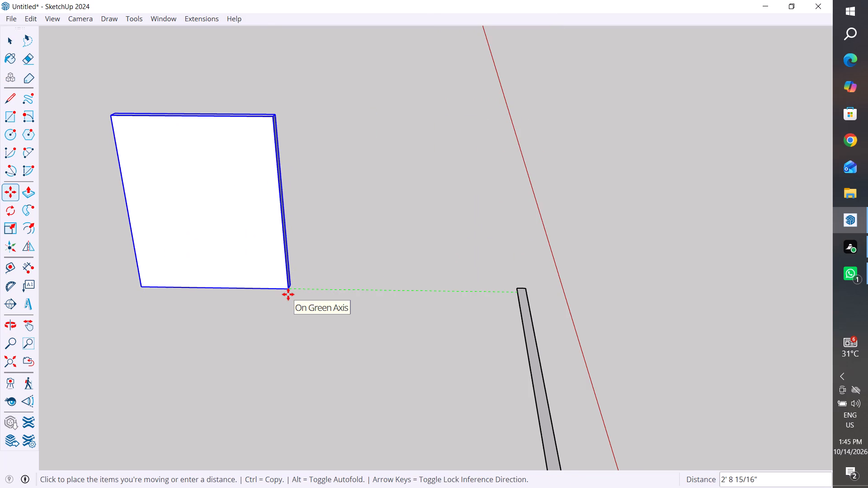
left_click(288, 294)
left_click(10, 45)
Push/Pull the remaining long frame strip upward 2' 1", matching the top of the first side panel, to form the front panel.
scroll(391, 206, "down", 8)
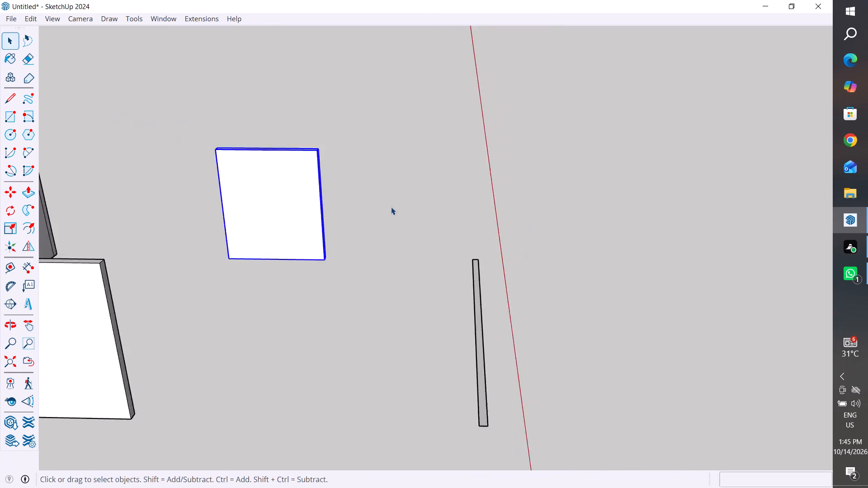
scroll(391, 207, "down", 2)
middle_click_drag(454, 275, 515, 342)
scroll(489, 319, "up", 3)
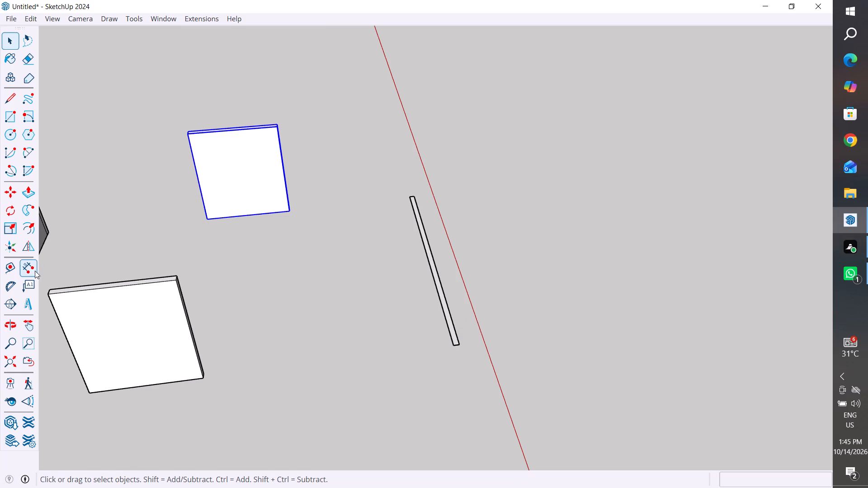
left_click(33, 191)
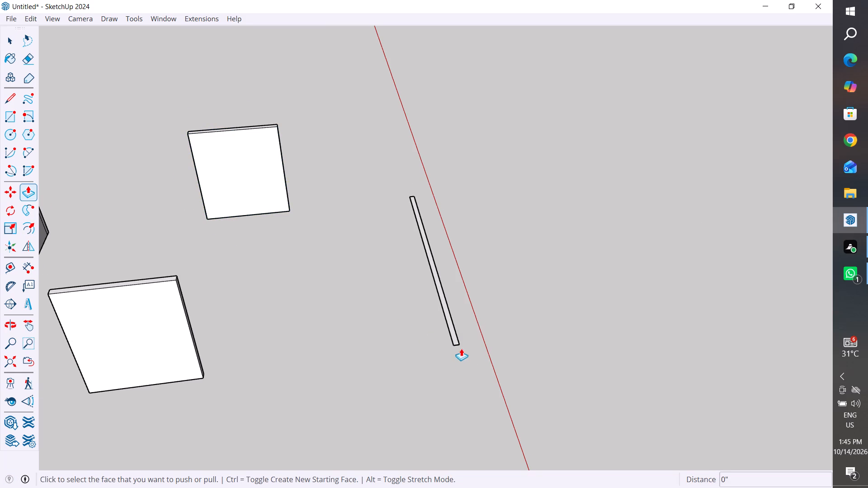
scroll(461, 347, "up", 3)
left_click(453, 339)
scroll(726, 298, "down", 3)
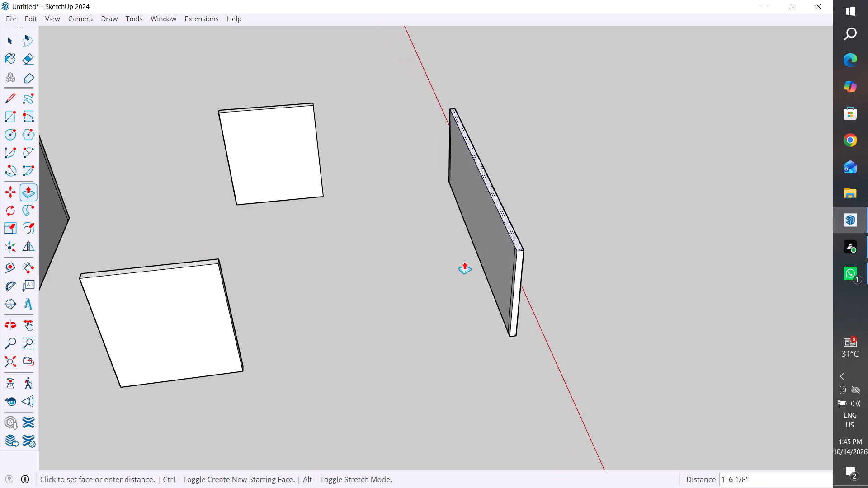
left_click(198, 263)
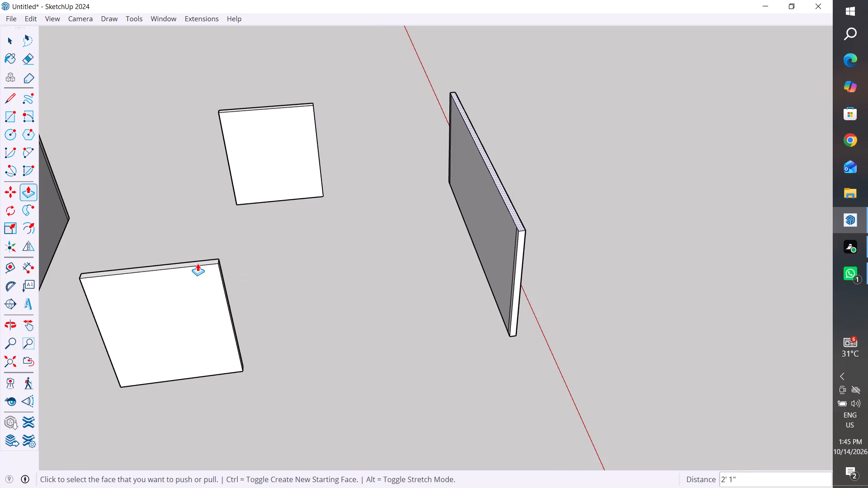
scroll(408, 341, "down", 3)
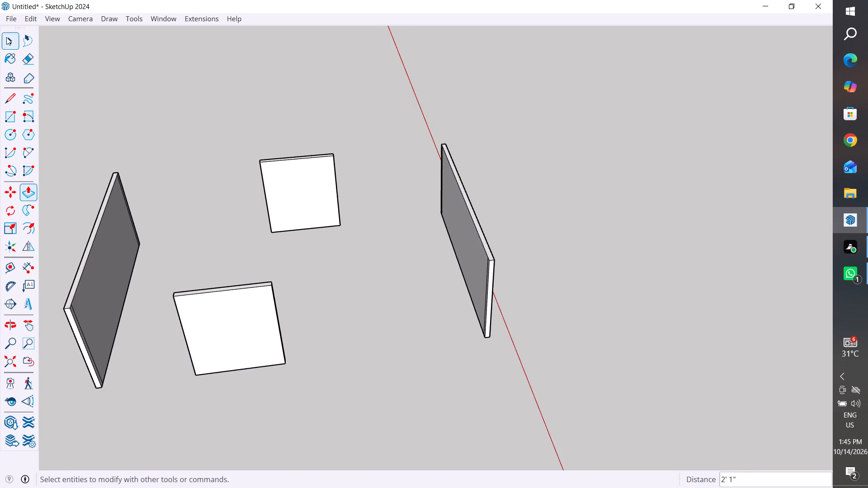
Delete the two vertical dividing edges near the ends of the front panel's inner face.
left_click(6, 37)
middle_click_drag(340, 263, 650, 267)
scroll(514, 196, "up", 5)
scroll(536, 230, "up", 2)
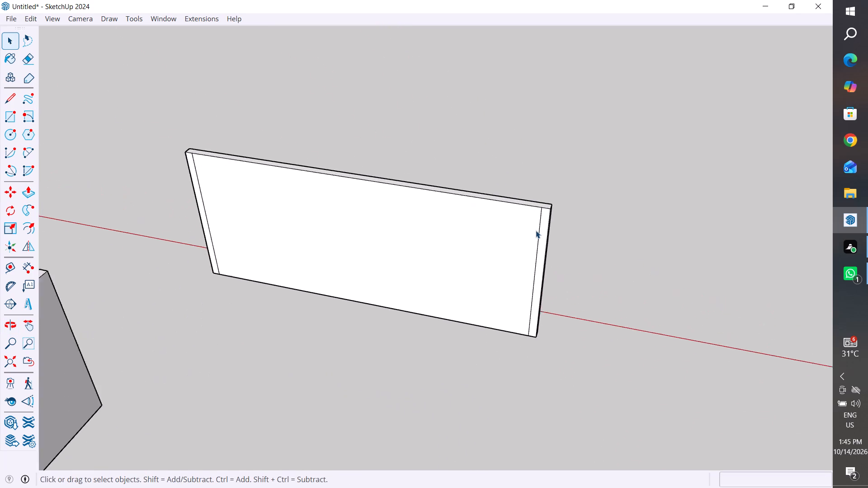
scroll(536, 230, "up", 2)
left_click(540, 231)
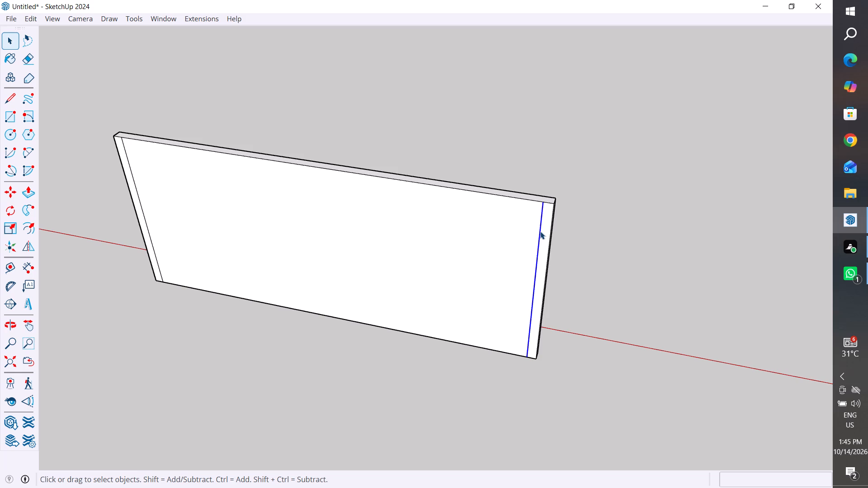
key("Delete")
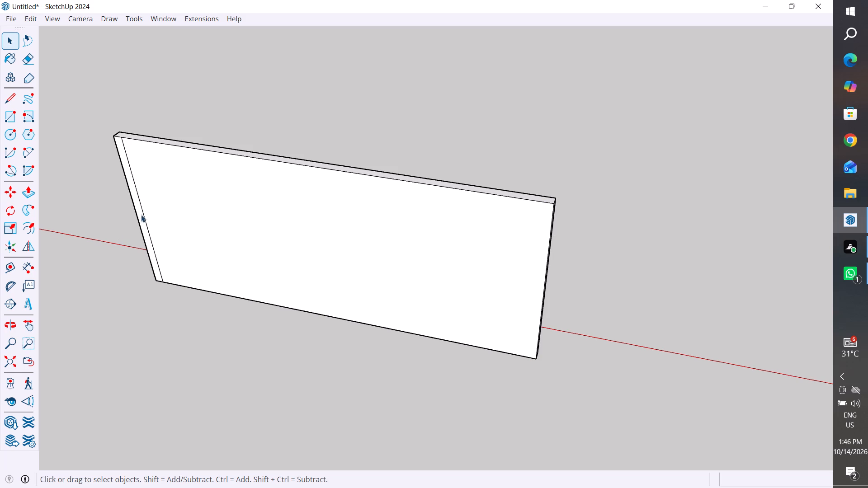
left_click(144, 214)
key("Delete")
Select the whole front panel, including its underside edges, and make it a group.
scroll(381, 272, "down", 6)
middle_click_drag(557, 234, 443, 246)
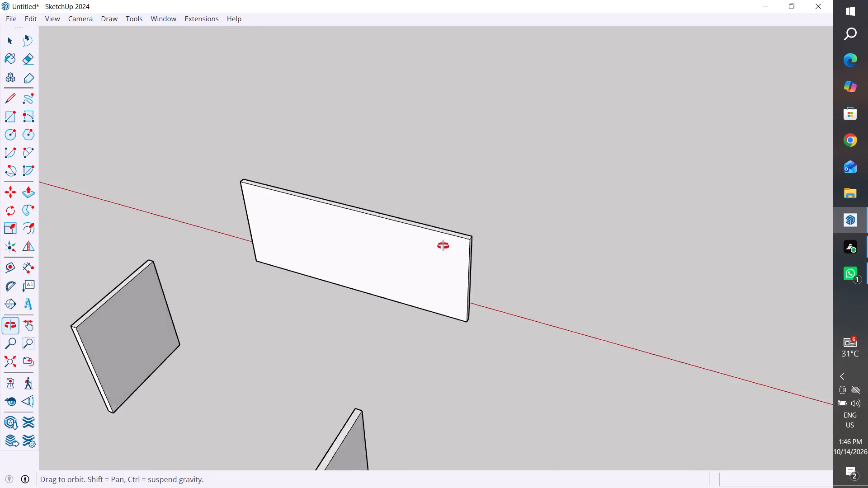
middle_click_drag(443, 246, 287, 19)
middle_click_drag(438, 282, 406, 61)
middle_click_drag(406, 61, 419, 357)
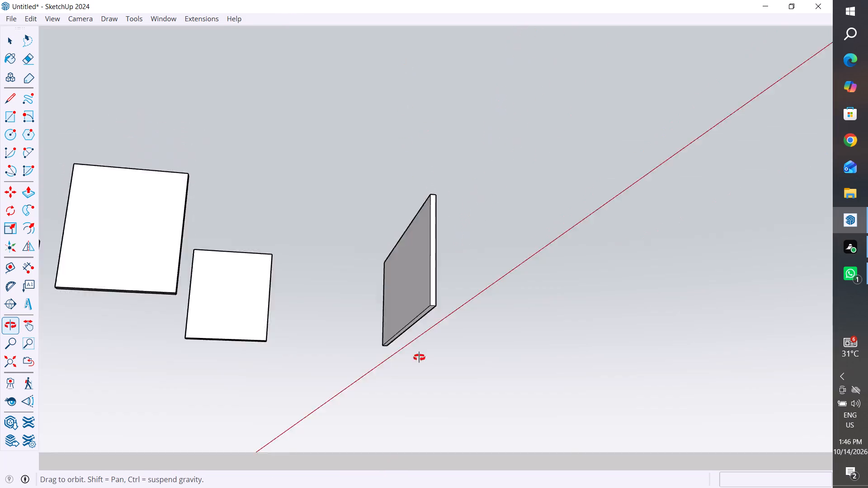
middle_click_drag(419, 357, 351, 446)
left_click_drag(459, 160, 367, 343)
right_click(413, 286)
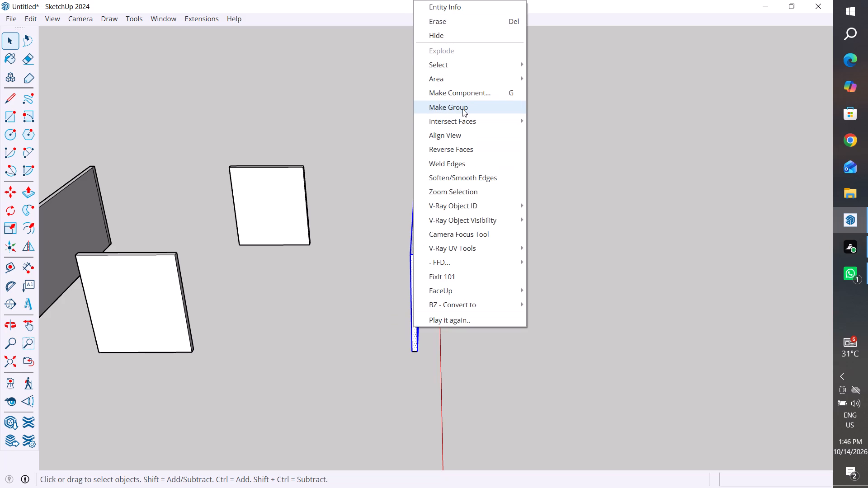
left_click(462, 109)
left_click(478, 267)
Move the first side panel group about 4' 3" along the green axis so its lower corner meets the front panel's inner end corner.
scroll(522, 267, "down", 5)
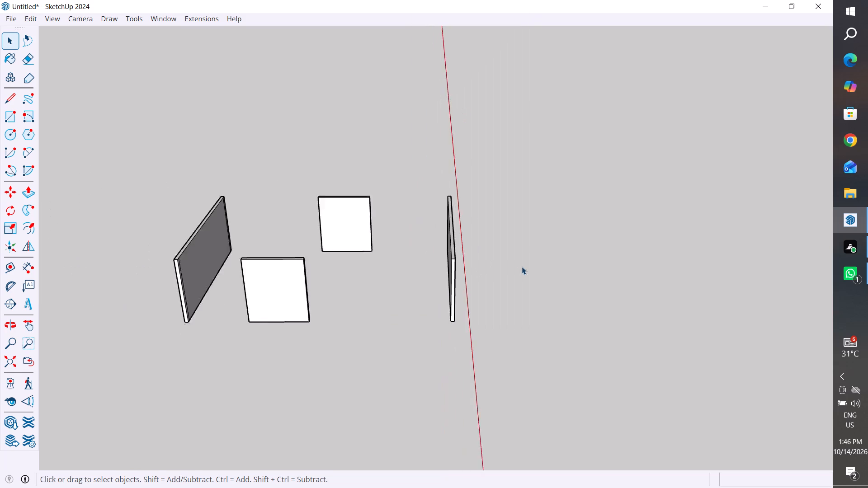
middle_click_drag(554, 290, 867, 487)
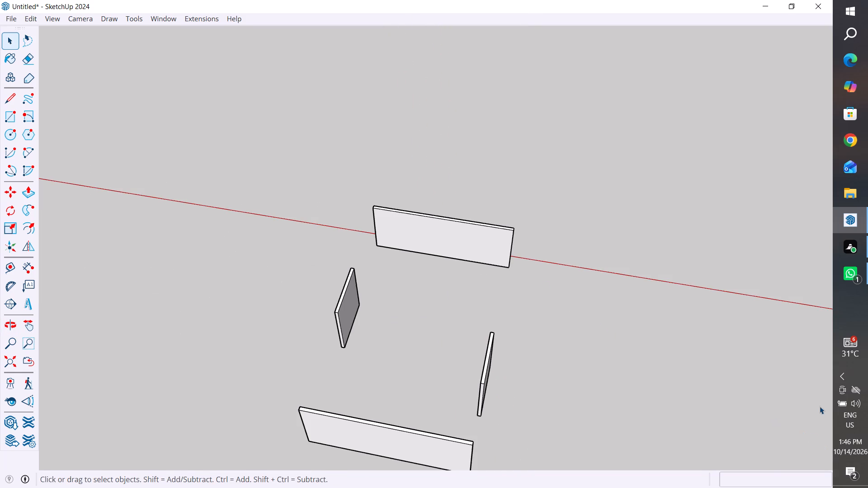
middle_click_drag(652, 321, 320, 303)
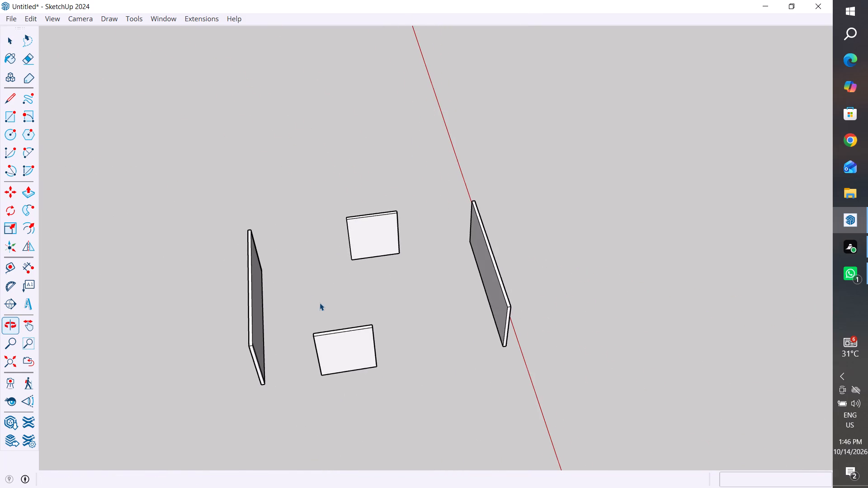
scroll(395, 358, "up", 3)
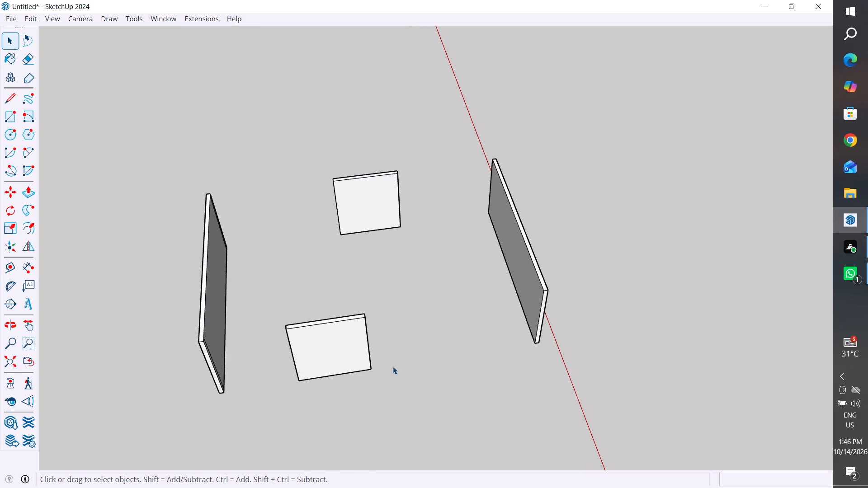
left_click(355, 351)
key("m")
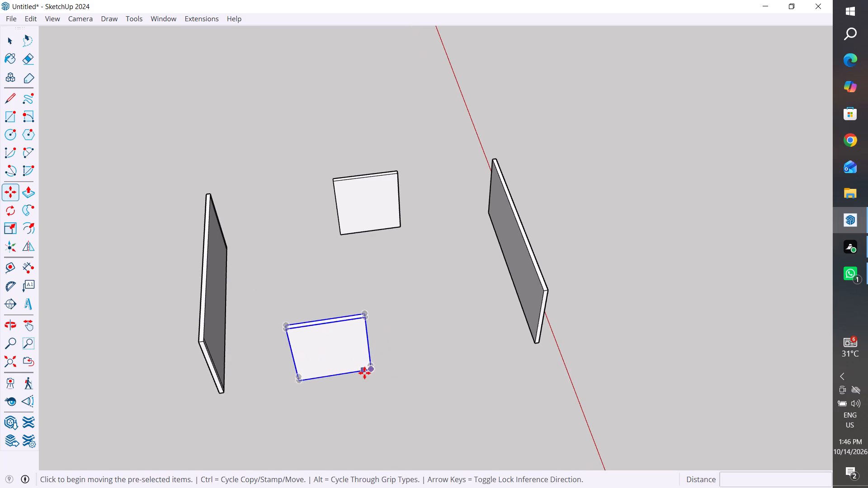
left_click(373, 372)
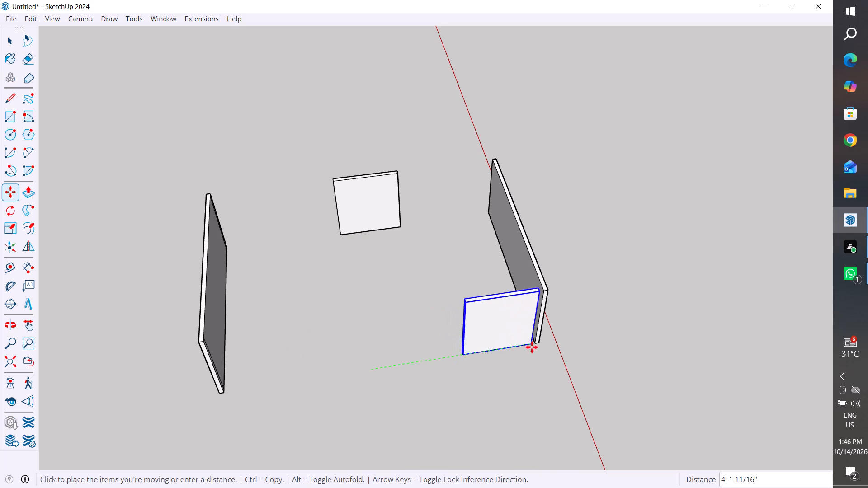
scroll(537, 344, "up", 11)
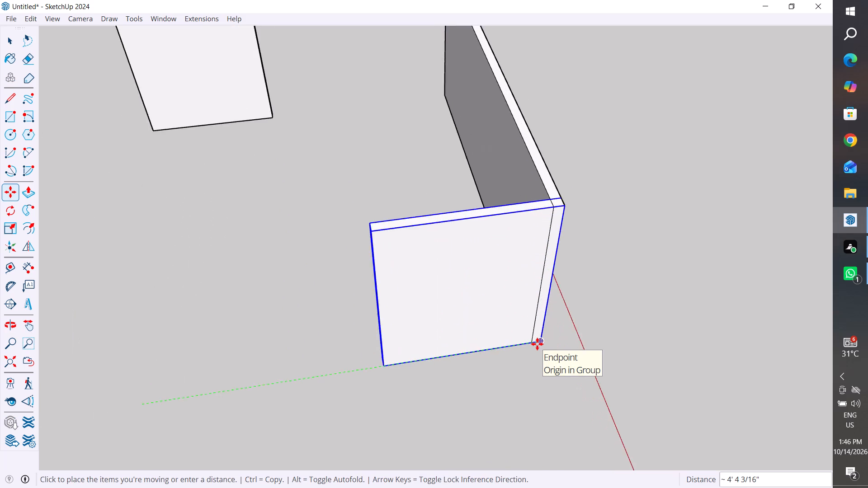
scroll(537, 344, "up", 7)
left_click(525, 341)
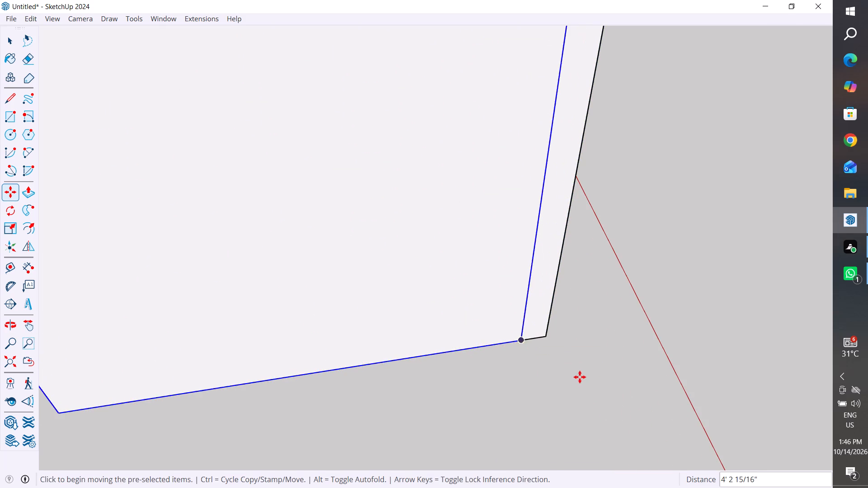
scroll(583, 377, "down", 19)
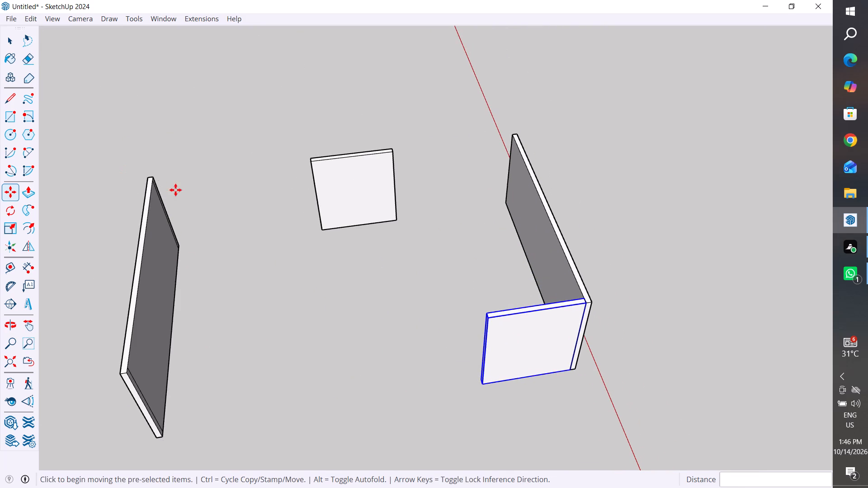
left_click(10, 42)
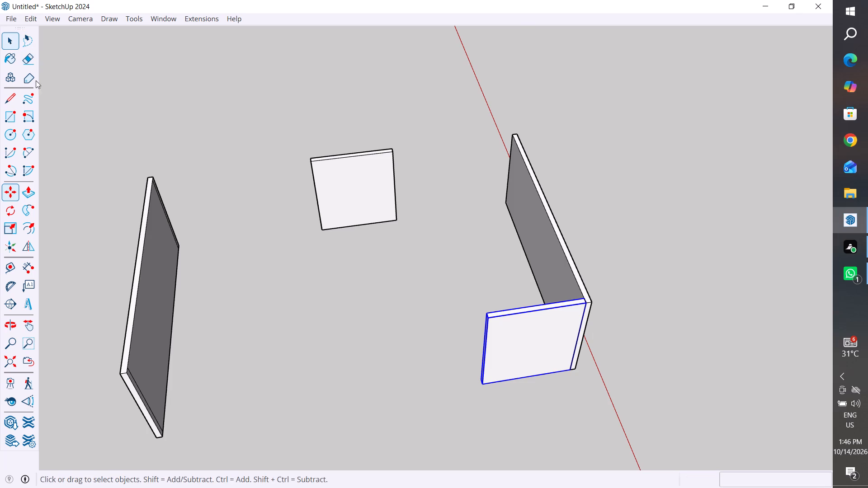
Explode the back panel group that still has dividing edges near its ends.
scroll(137, 183, "up", 9)
middle_click_drag(156, 195, 25, 211)
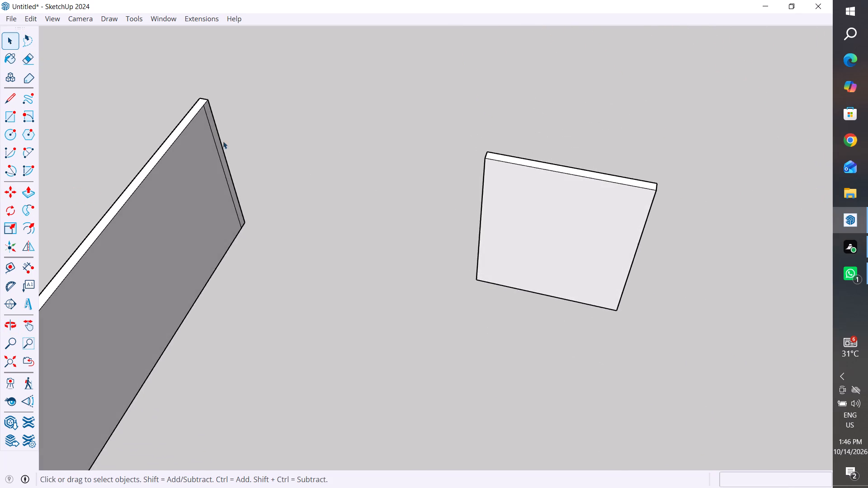
scroll(219, 135, "up", 12)
left_click(213, 139)
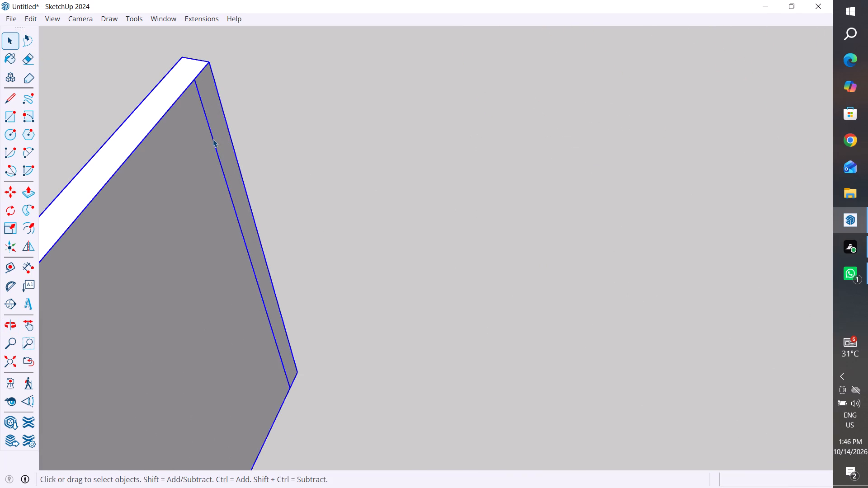
middle_click_drag(307, 260, 55, 327)
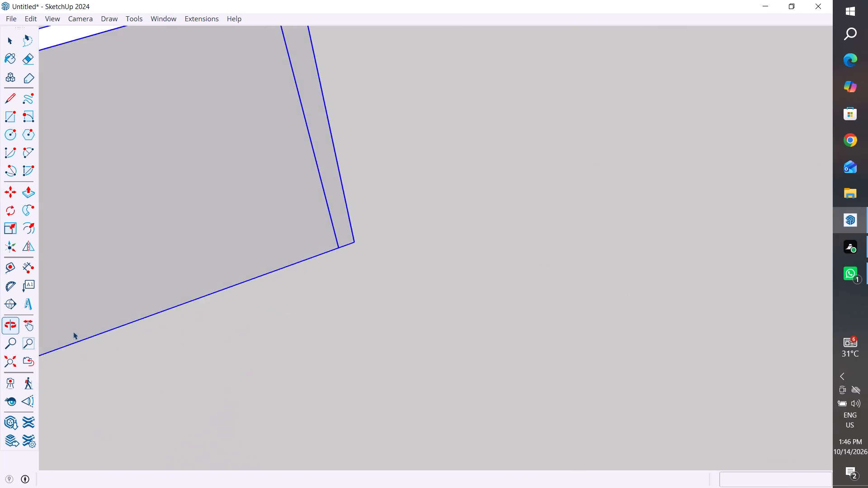
scroll(259, 380, "down", 6)
scroll(271, 214, "up", 9)
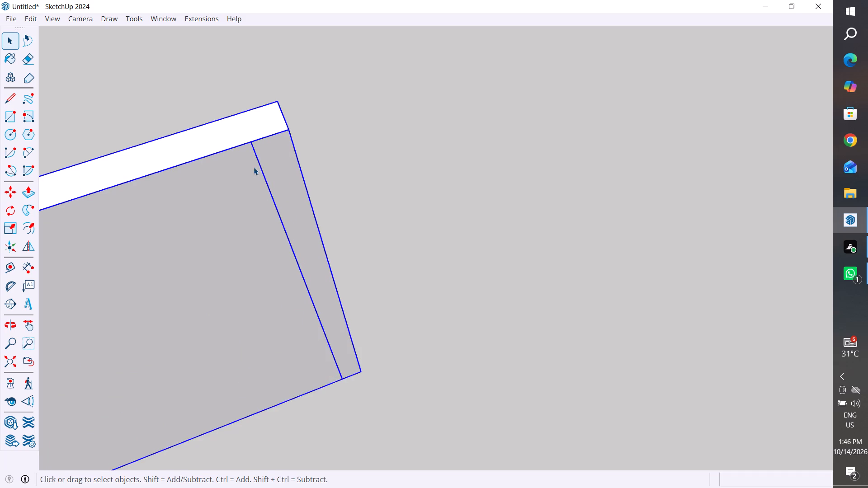
right_click(254, 167)
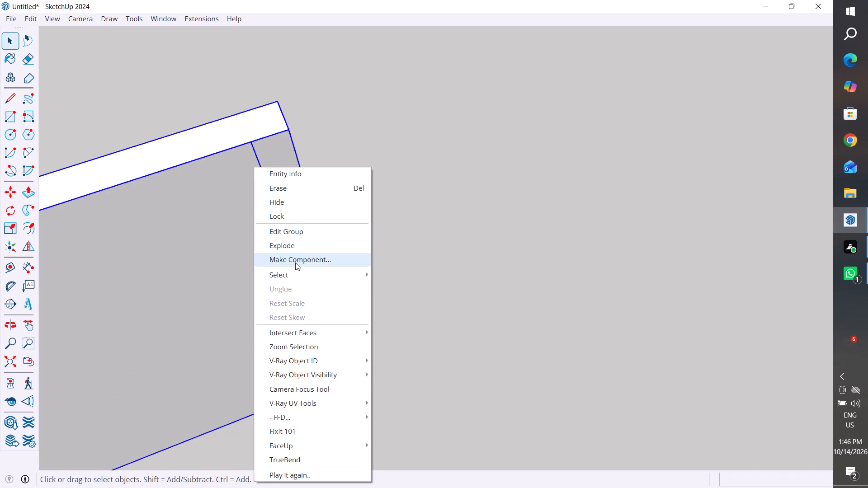
left_click(289, 246)
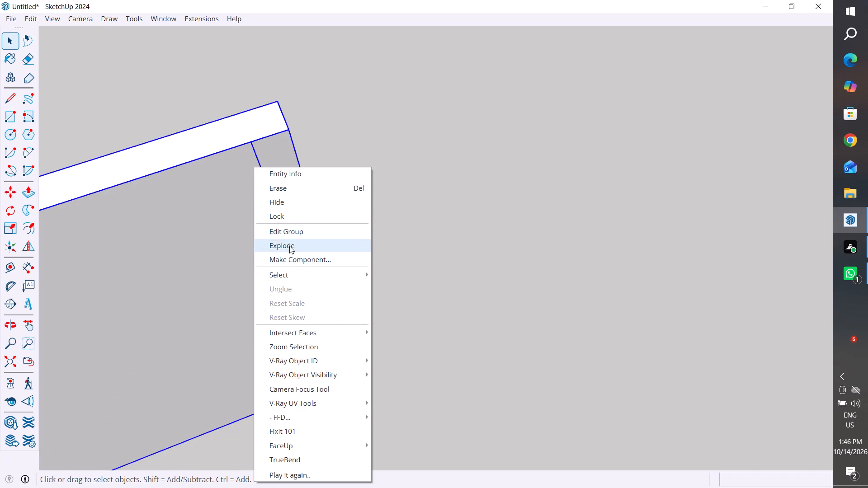
Explode the back panel group and the group still nested inside it.
left_click(368, 251)
scroll(311, 270, "up", 4)
left_click(301, 285)
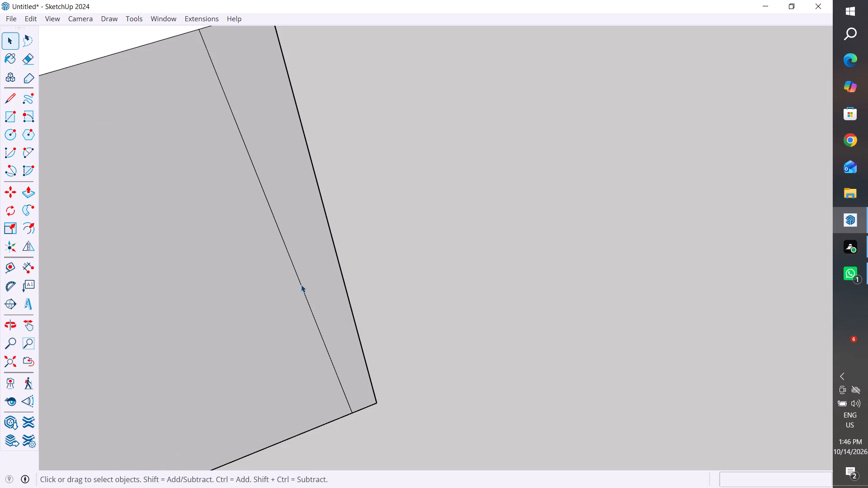
right_click(301, 285)
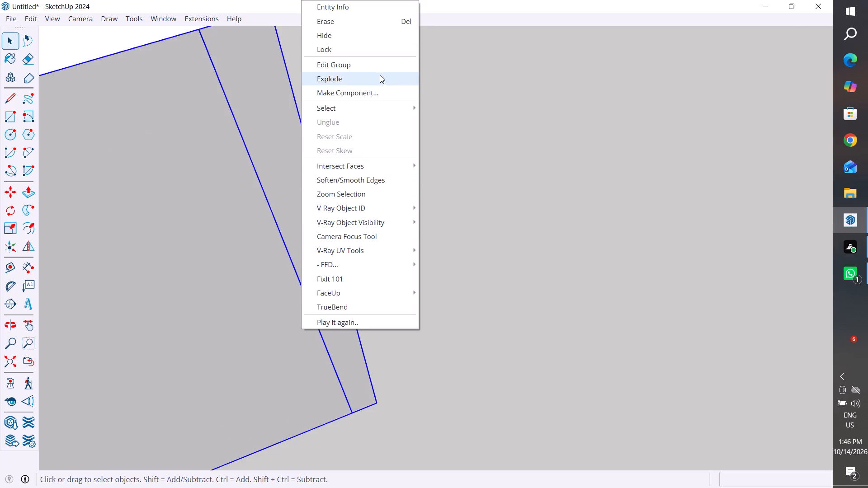
left_click(381, 73)
Delete the two vertical dividing edges near the ends of the back panel's large face.
left_click(412, 150)
left_click(291, 259)
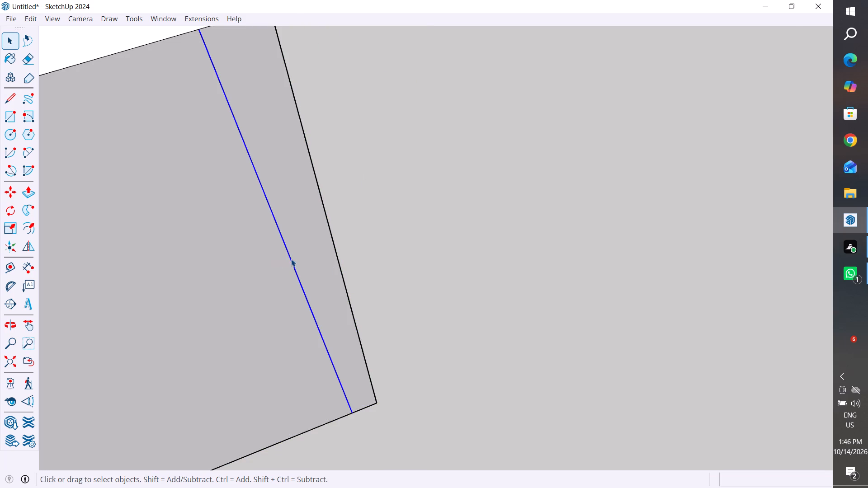
key("Delete")
scroll(517, 336, "down", 18)
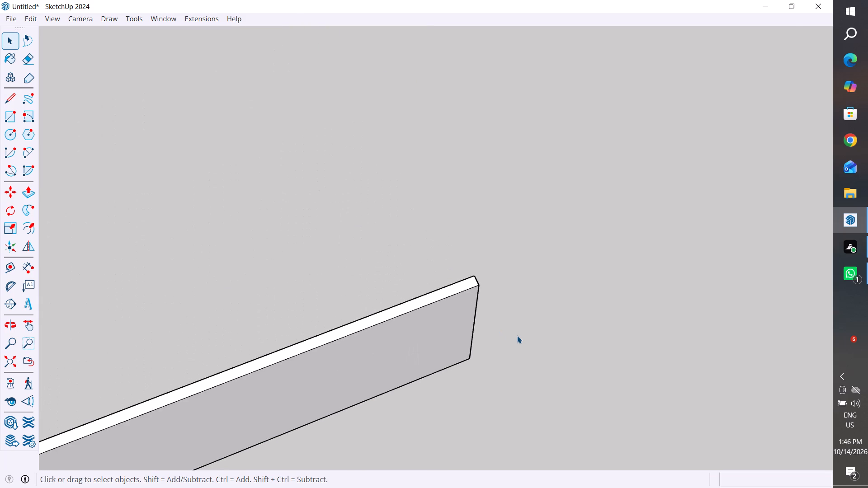
scroll(515, 345, "down", 7)
middle_click_drag(568, 353, 382, 357)
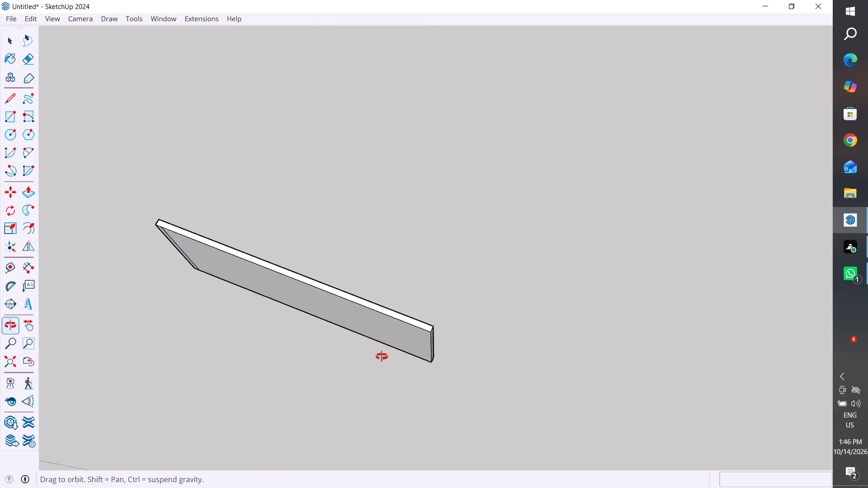
middle_click_drag(382, 357, 399, 334)
scroll(167, 327, "up", 15)
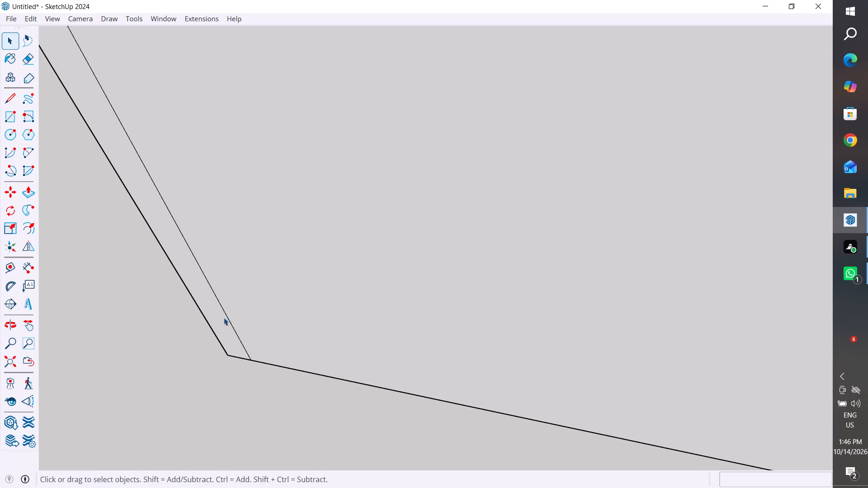
left_click(234, 328)
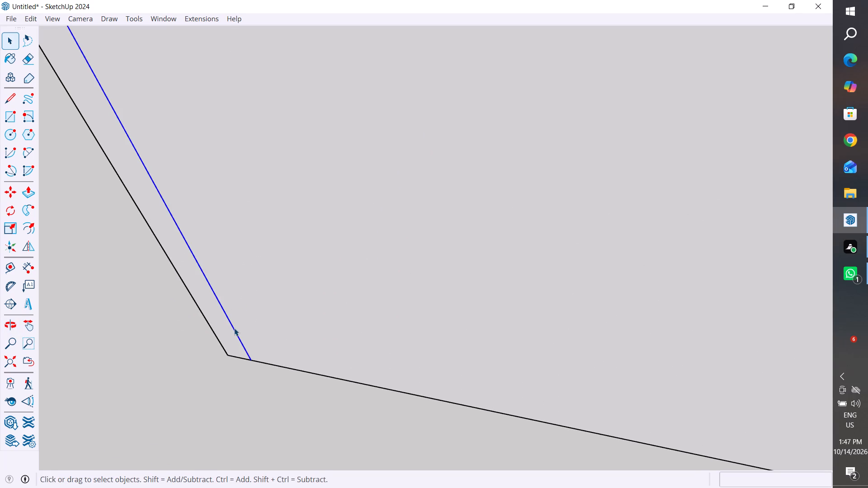
key("Delete")
Select the whole back panel with all its faces and edges and make it a group.
scroll(234, 328, "down", 13)
middle_click_drag(246, 335, 364, 348)
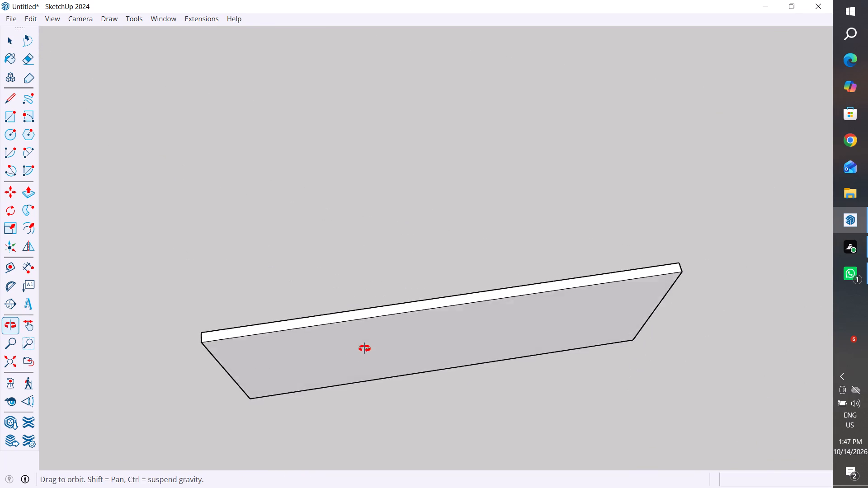
middle_click_drag(364, 348, 365, 348)
scroll(354, 262, "down", 7)
scroll(457, 357, "up", 4)
left_click_drag(609, 194, 609, 194)
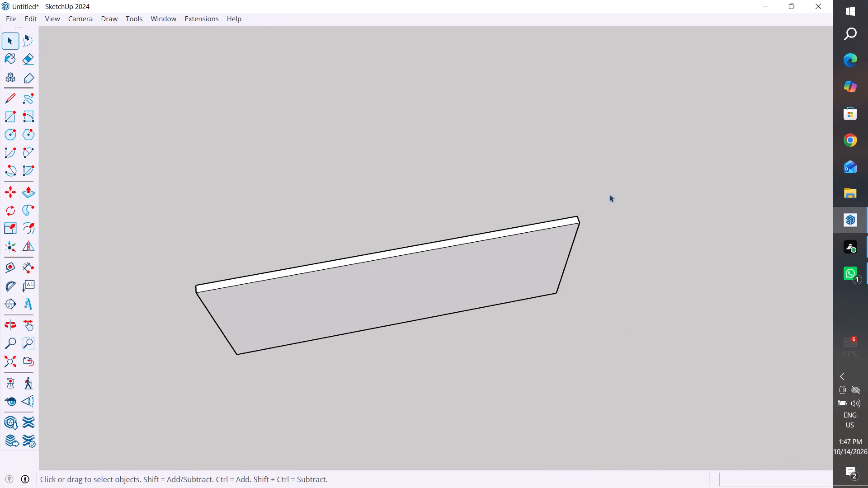
left_click_drag(609, 194, 124, 389)
right_click(266, 324)
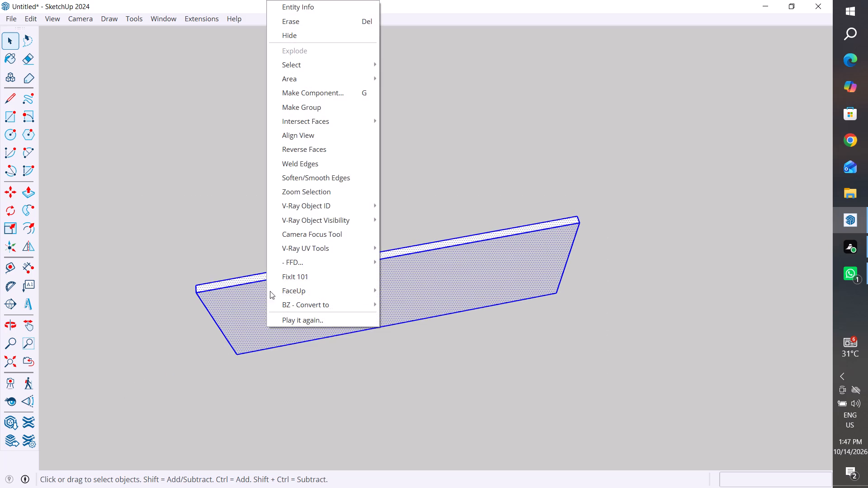
left_click(354, 107)
left_click(404, 148)
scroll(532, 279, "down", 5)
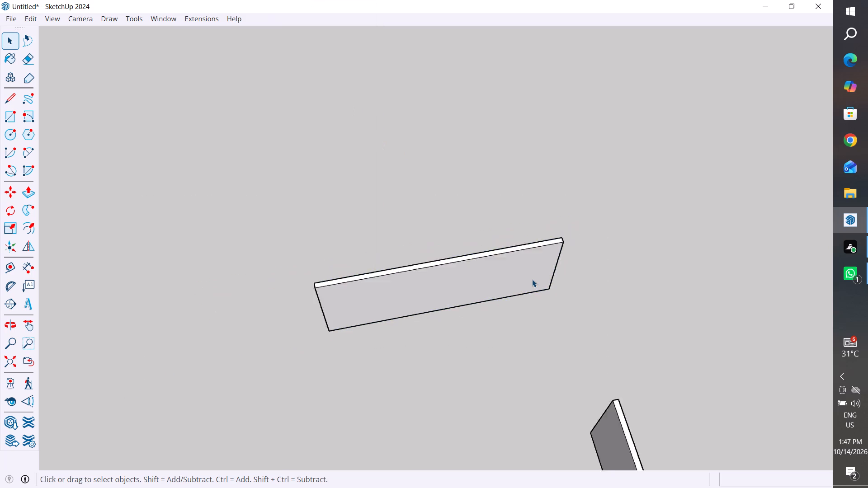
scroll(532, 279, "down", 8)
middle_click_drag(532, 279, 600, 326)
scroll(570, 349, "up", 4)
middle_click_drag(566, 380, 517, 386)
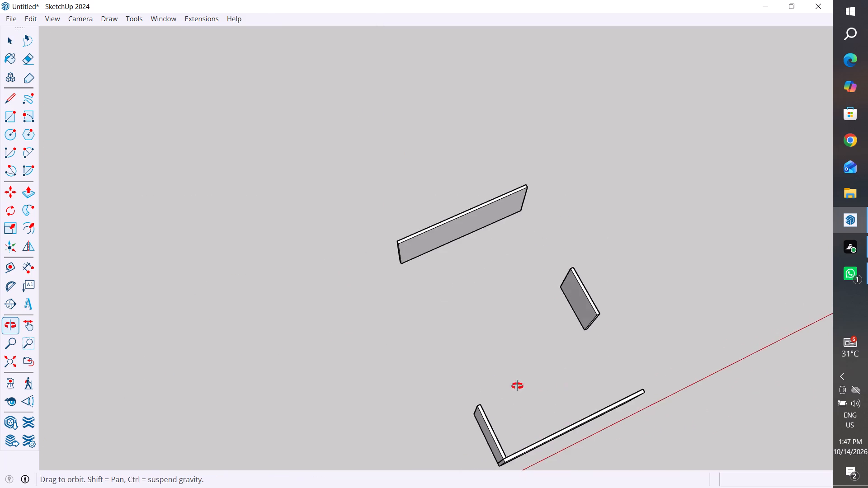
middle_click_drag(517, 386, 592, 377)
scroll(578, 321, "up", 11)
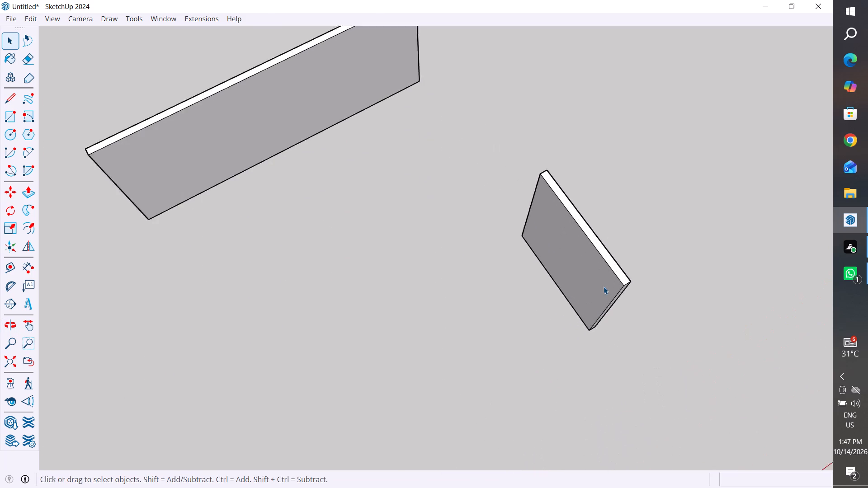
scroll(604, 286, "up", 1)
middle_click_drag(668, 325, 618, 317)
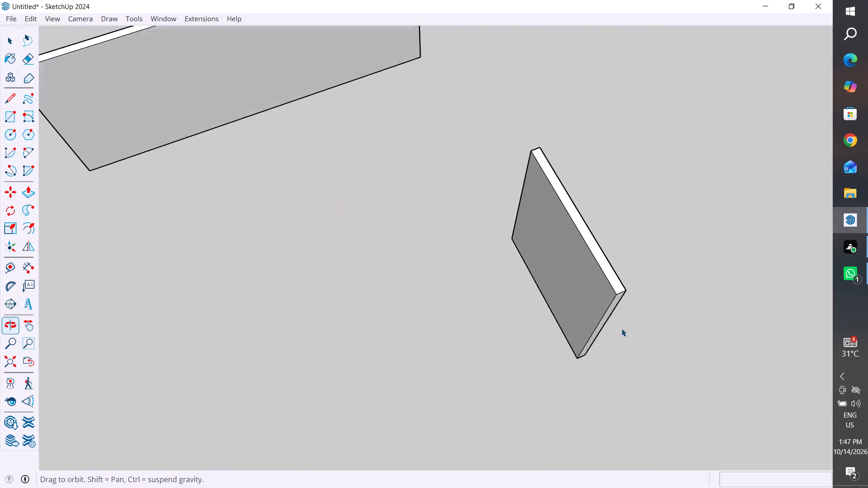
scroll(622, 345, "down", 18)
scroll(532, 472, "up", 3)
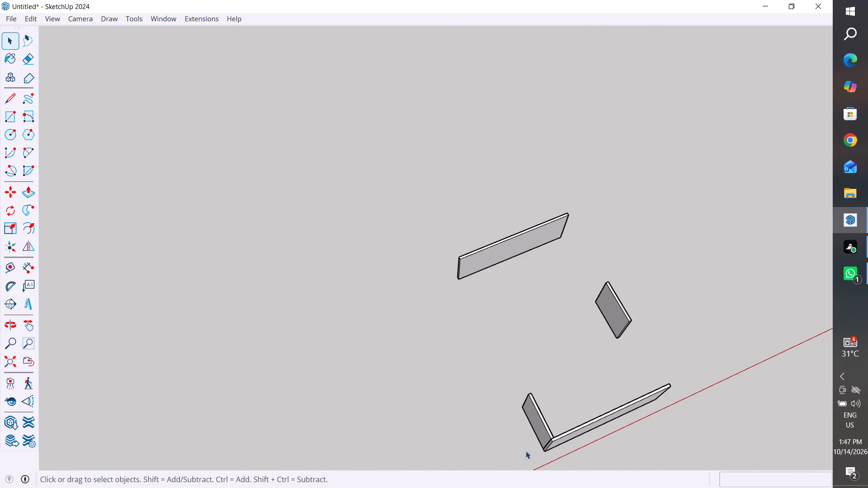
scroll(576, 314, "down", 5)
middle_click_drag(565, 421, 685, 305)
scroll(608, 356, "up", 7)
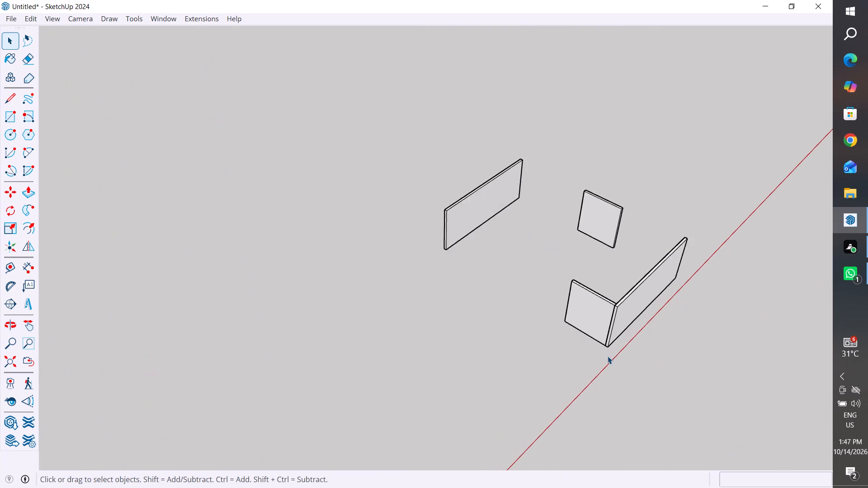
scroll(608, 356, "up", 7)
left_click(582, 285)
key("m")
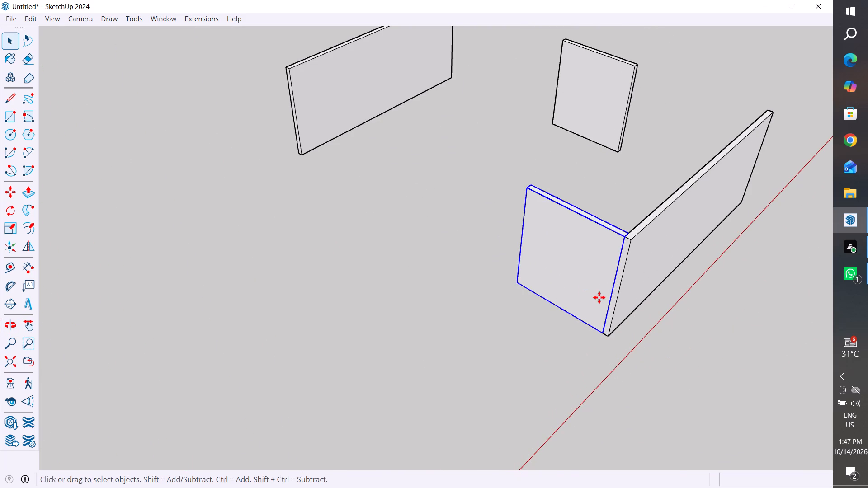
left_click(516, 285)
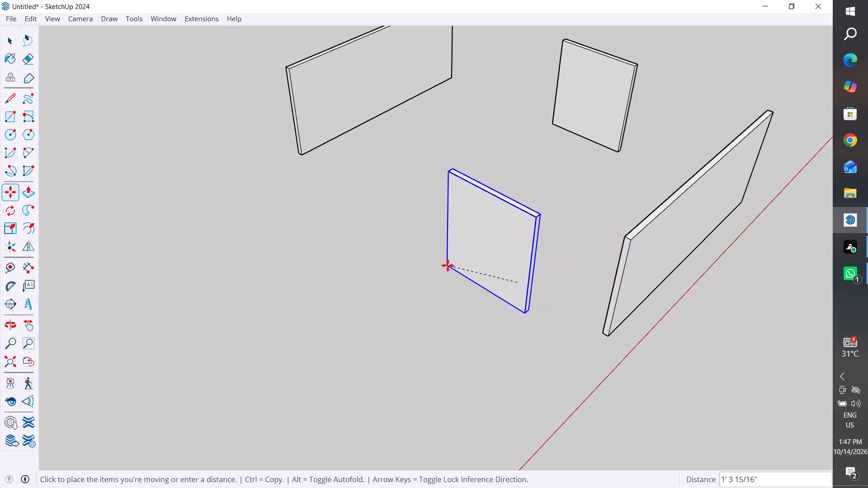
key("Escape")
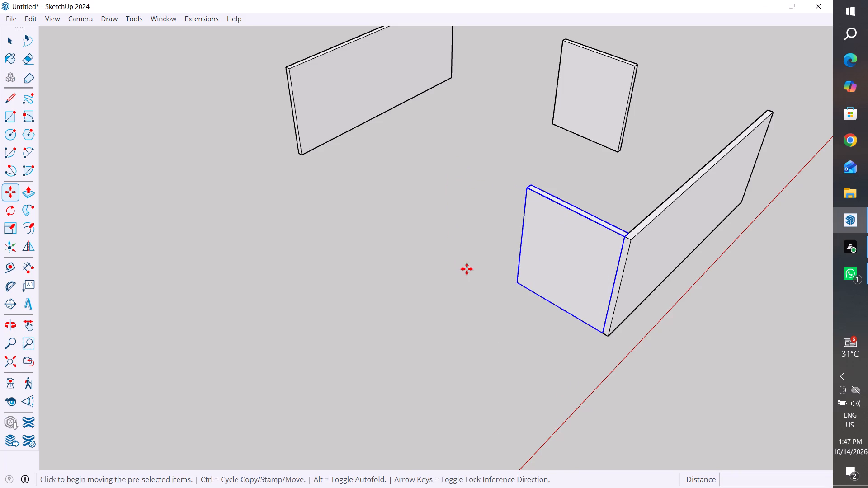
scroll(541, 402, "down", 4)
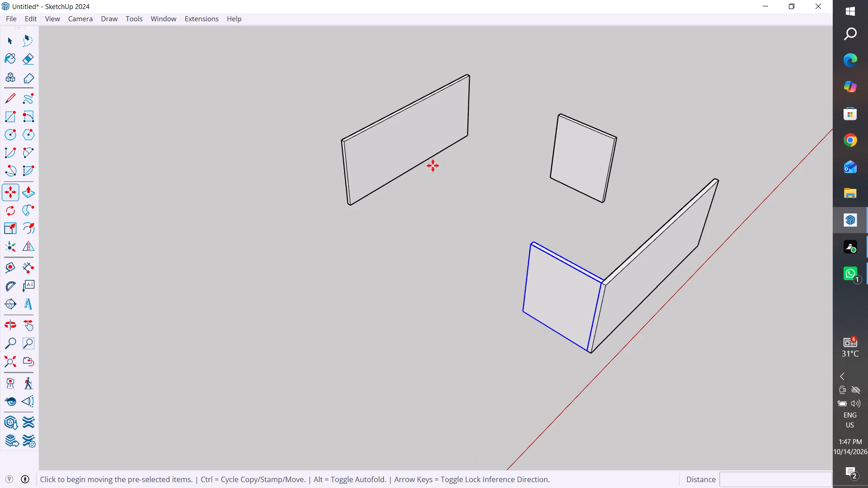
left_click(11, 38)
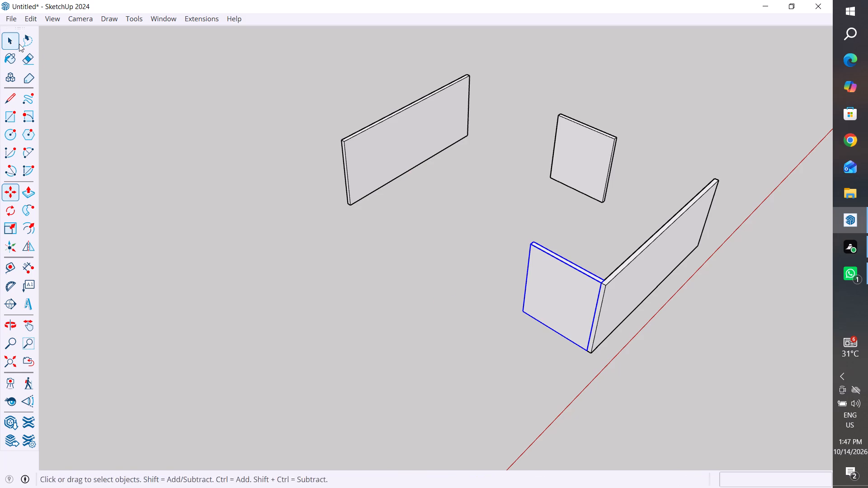
Move the second side panel group about 2' 9" along the green axis so its lower corner meets the front panel's free inner end corner.
middle_click_drag(569, 260, 374, 267)
scroll(271, 270, "down", 5)
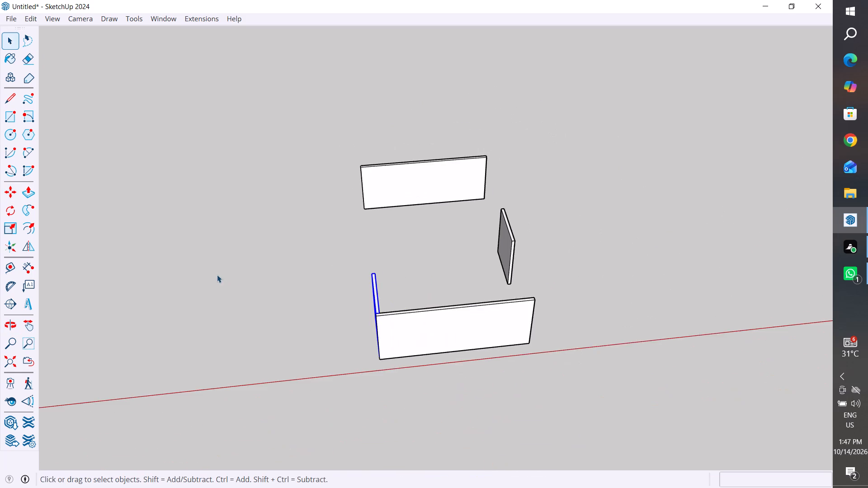
scroll(488, 319, "up", 4)
middle_click_drag(572, 338, 197, 282)
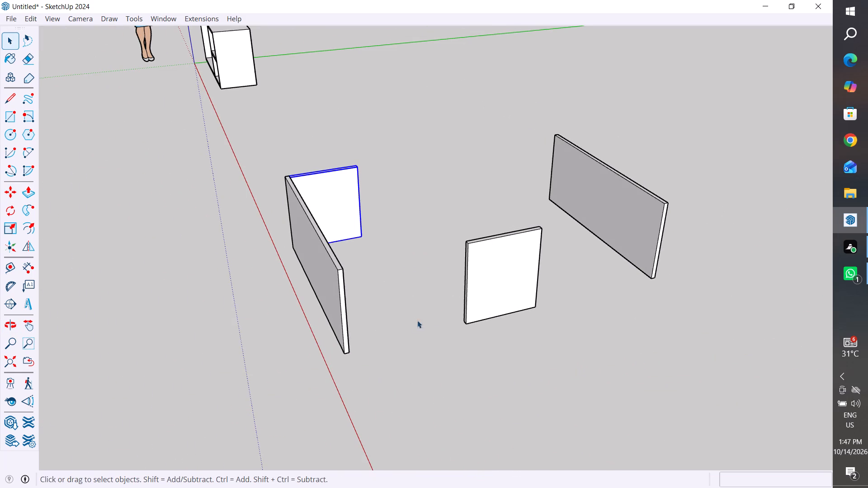
left_click(475, 292)
scroll(440, 361, "up", 4)
middle_click_drag(446, 361, 469, 301)
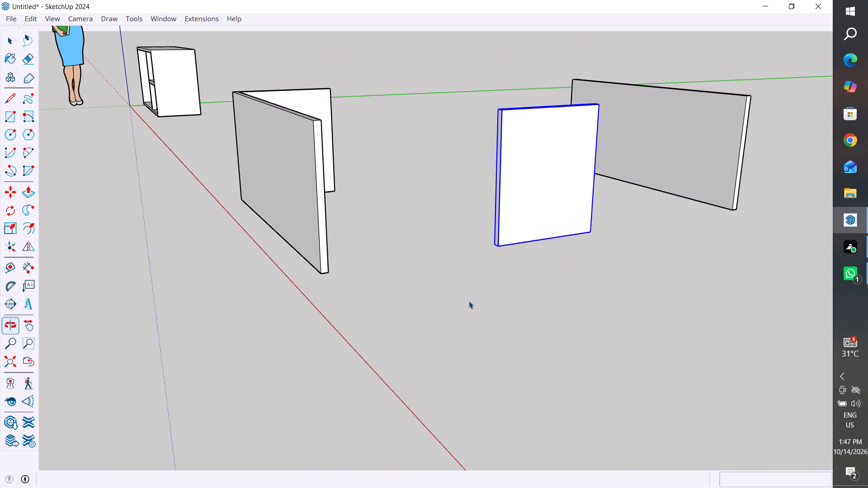
key("m")
scroll(500, 249, "up", 5)
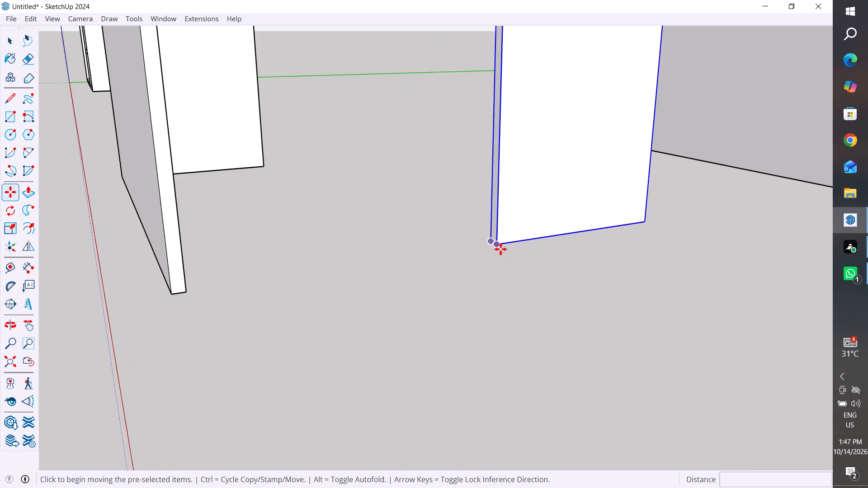
left_click(497, 244)
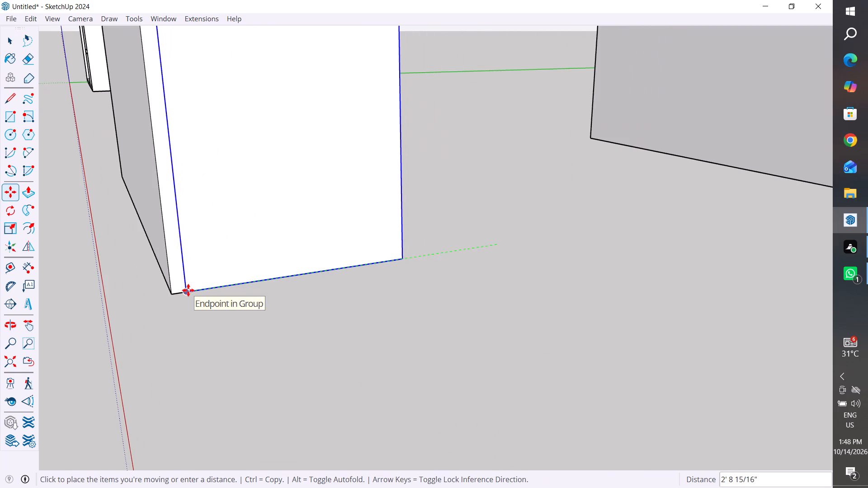
left_click(188, 290)
scroll(348, 370, "down", 6)
left_click(8, 38)
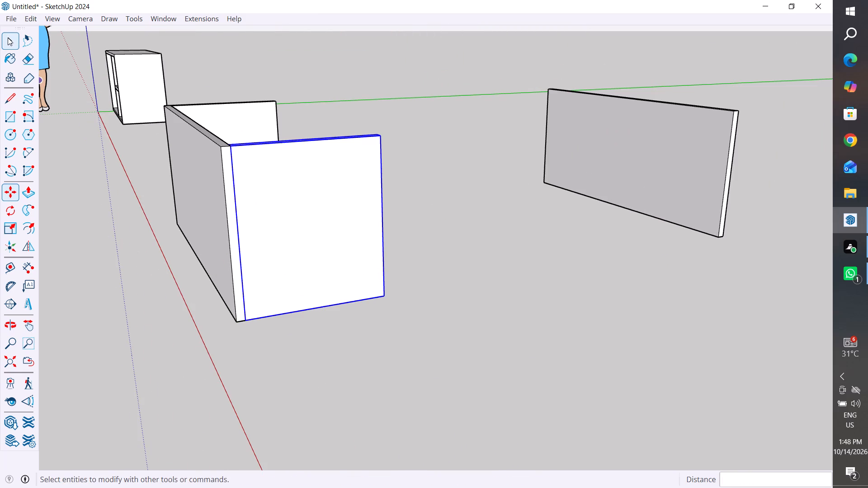
left_click(357, 100)
Move the back panel group about 6' 1" along the green axis so it closes the open ends of both side panels.
scroll(529, 250, "down", 4)
middle_click_drag(531, 283, 392, 383)
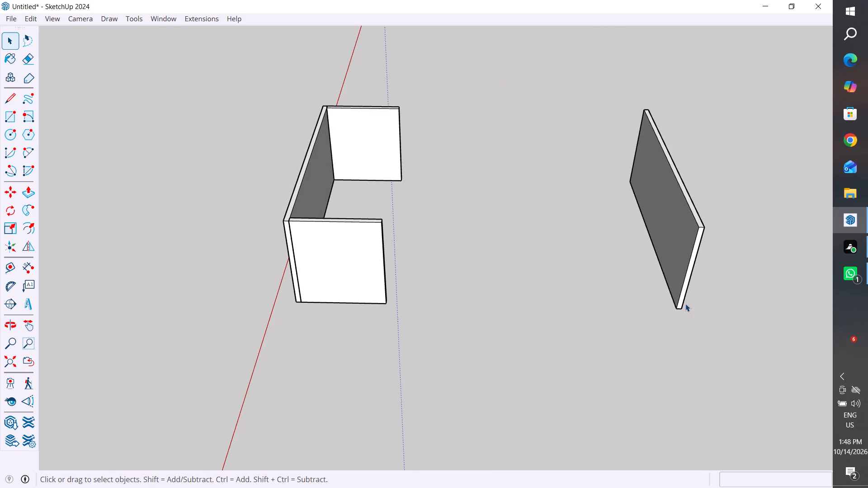
left_click(679, 302)
key("m")
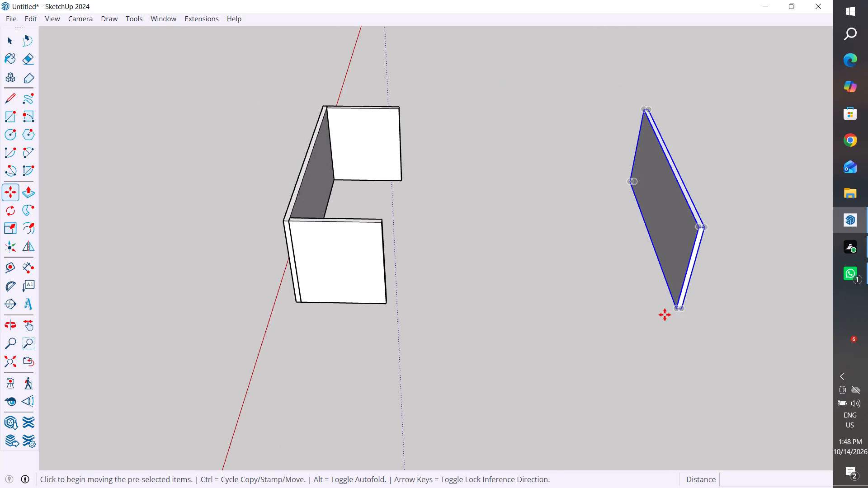
left_click(676, 309)
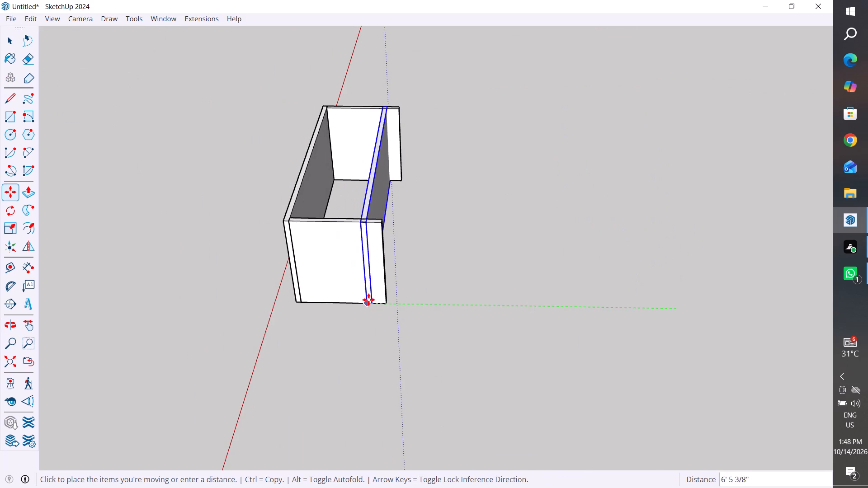
left_click(383, 301)
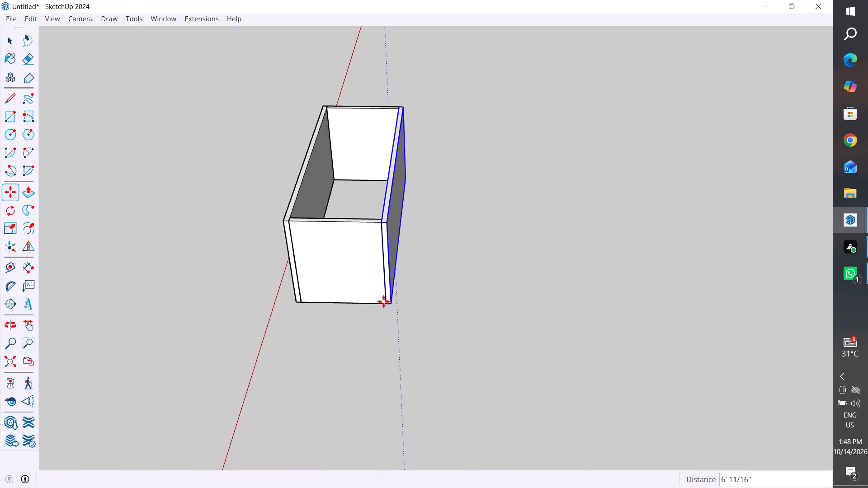
left_click(16, 40)
left_click(164, 158)
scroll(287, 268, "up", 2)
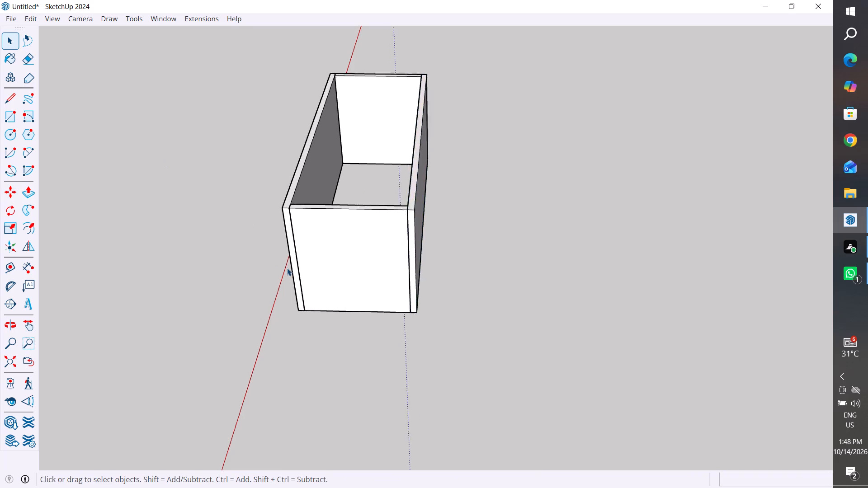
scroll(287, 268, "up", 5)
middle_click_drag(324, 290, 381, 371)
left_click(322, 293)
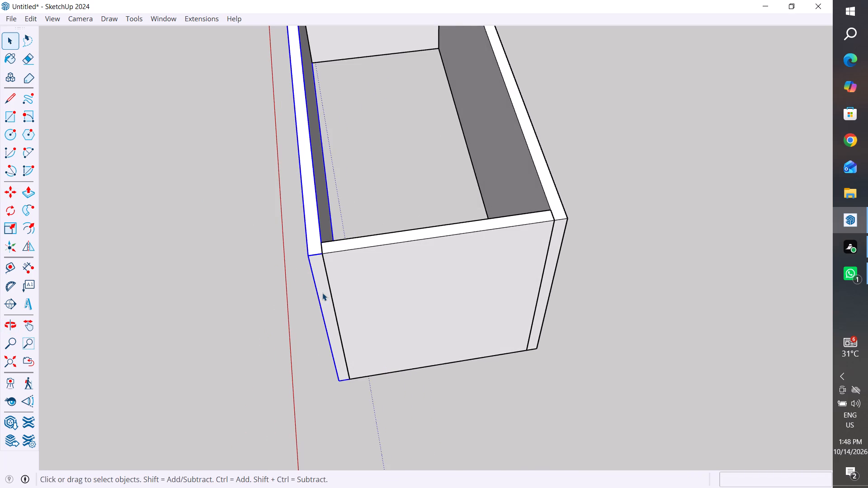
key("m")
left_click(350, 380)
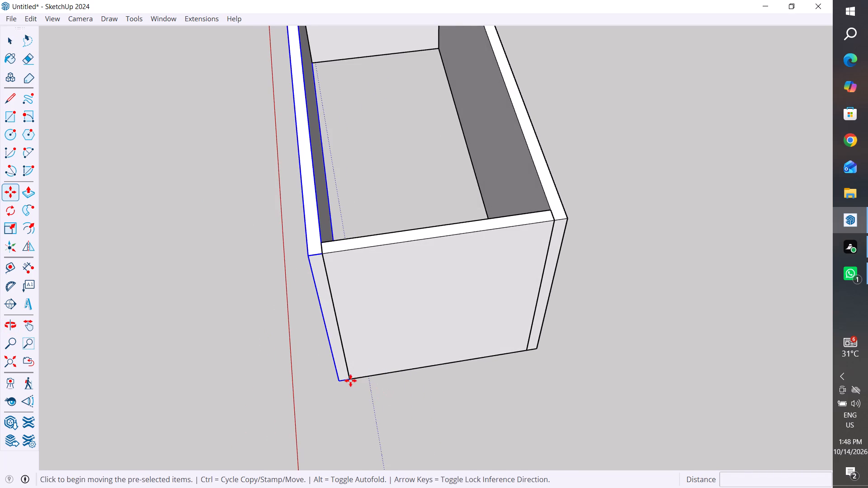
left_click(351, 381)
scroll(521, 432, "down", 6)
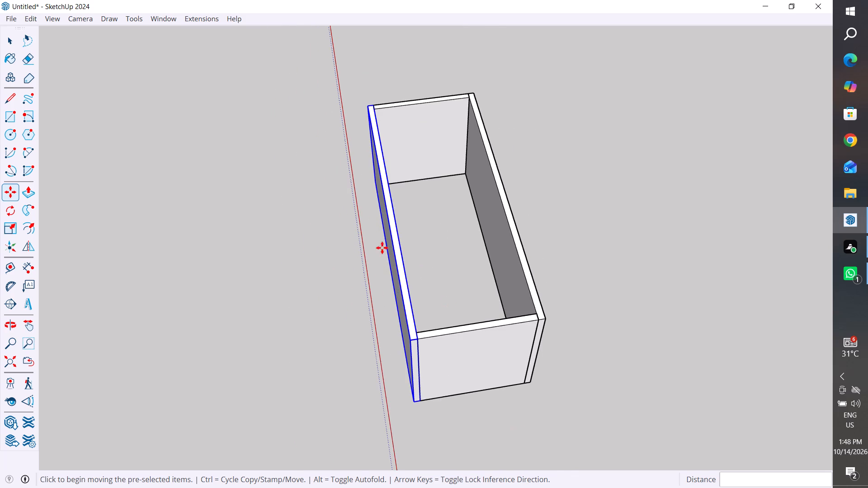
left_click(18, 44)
Examine the assembled box from above and below, checking the undersides of the panels where they meet at the corners.
scroll(341, 276, "down", 3)
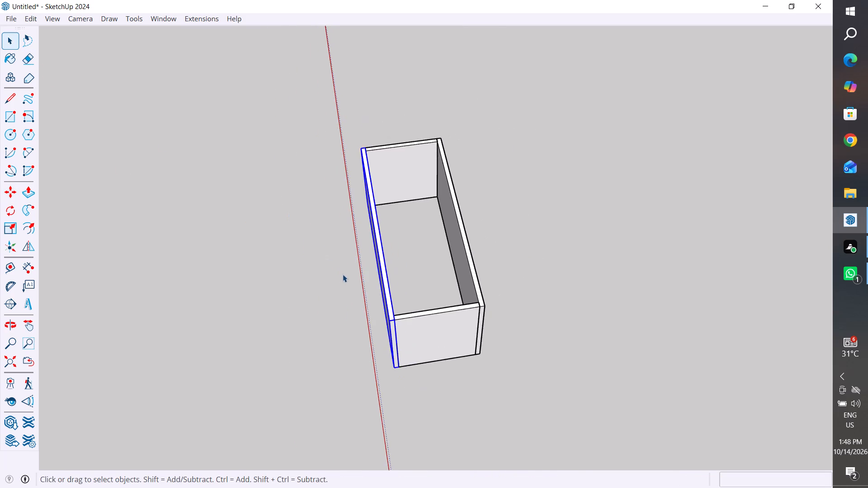
middle_click_drag(363, 281, 344, 361)
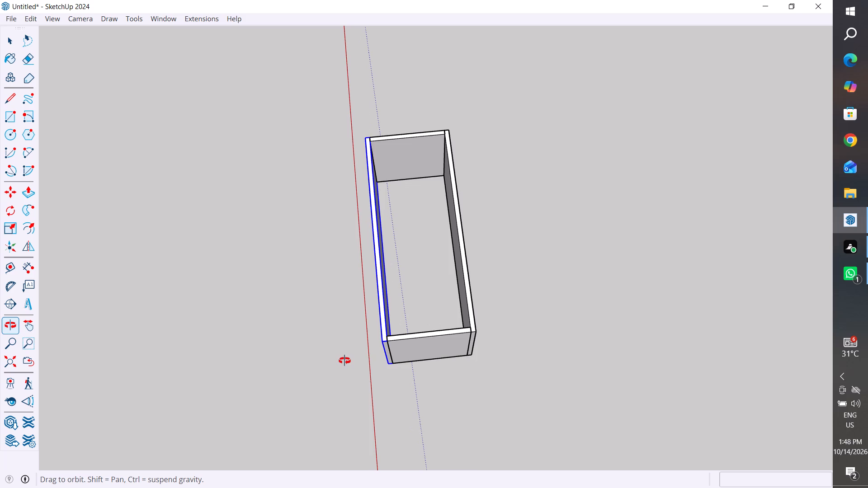
middle_click_drag(344, 361, 377, 276)
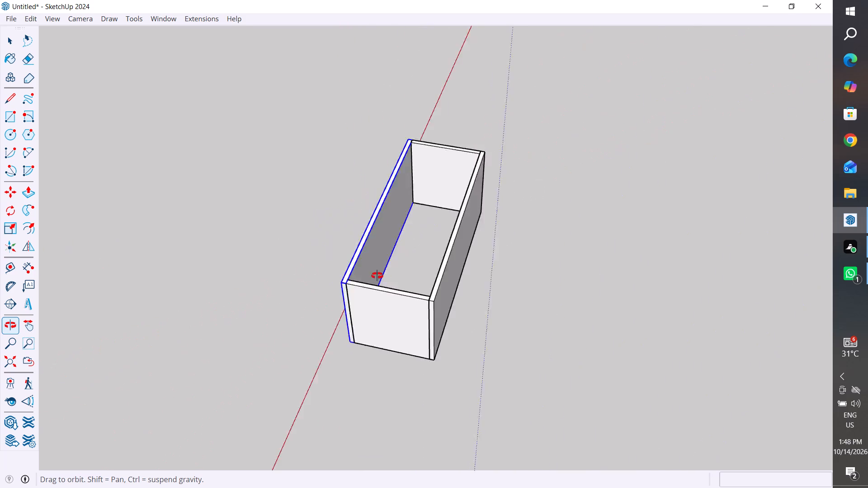
middle_click_drag(377, 276, 398, 276)
scroll(473, 319, "up", 4)
middle_click_drag(473, 315, 366, 32)
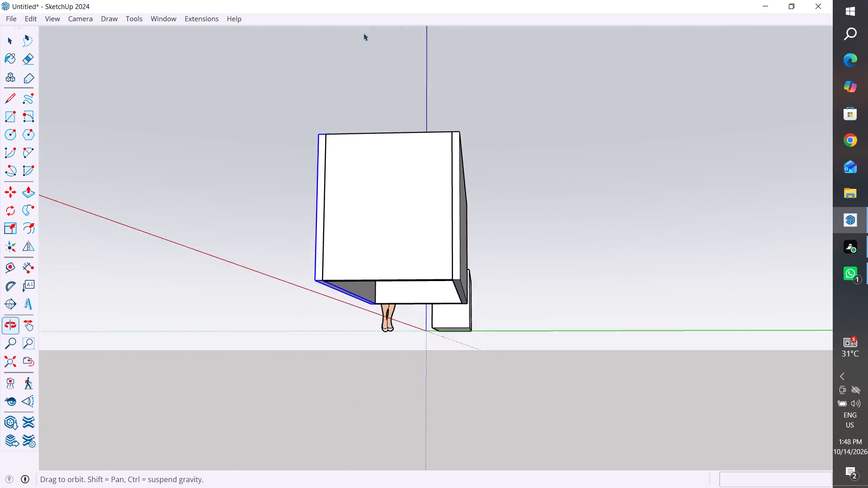
middle_click_drag(353, 255, 344, 103)
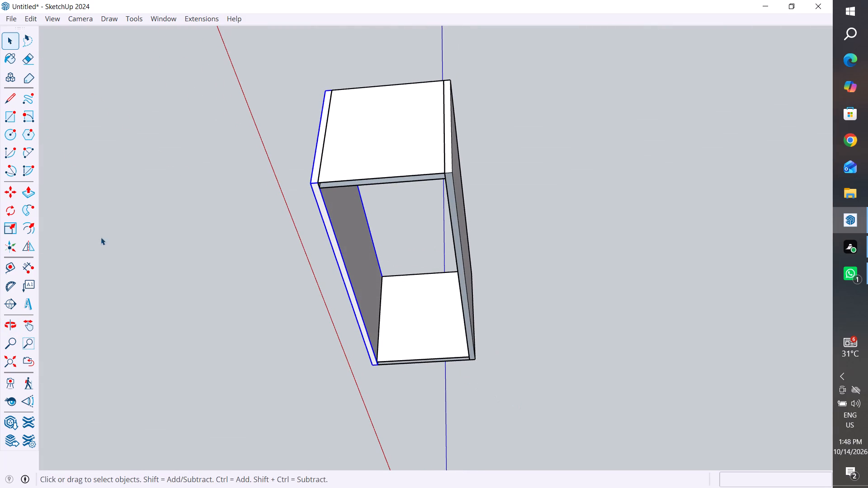
scroll(430, 383, "up", 4)
middle_click_drag(445, 331, 299, 172)
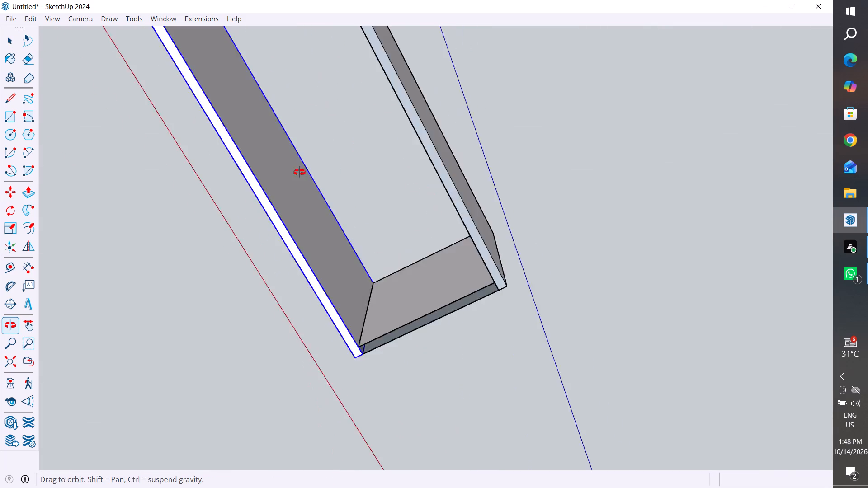
middle_click_drag(299, 172, 235, 206)
scroll(557, 380, "up", 2)
scroll(400, 322, "up", 5)
middle_click_drag(398, 336, 185, 356)
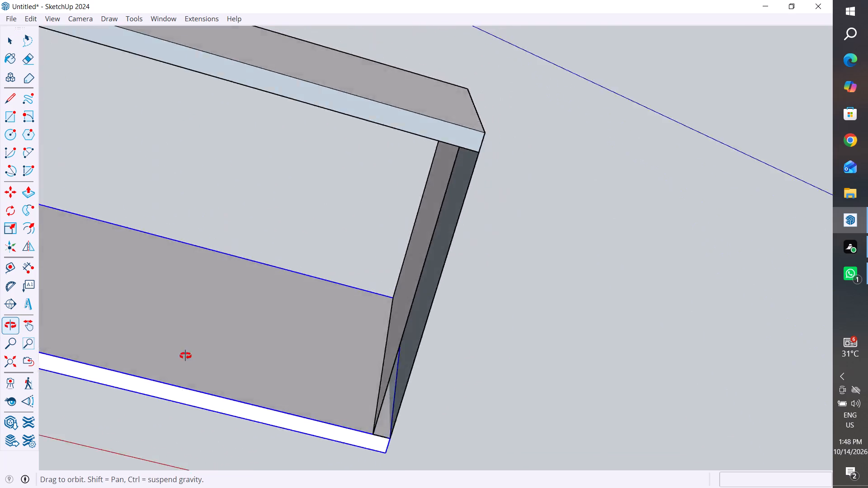
middle_click_drag(185, 356, 16, 487)
scroll(320, 236, "down", 5)
Move the short side panel group with the open underside about 9 3/4" outward from between the two long panels.
left_click(367, 258)
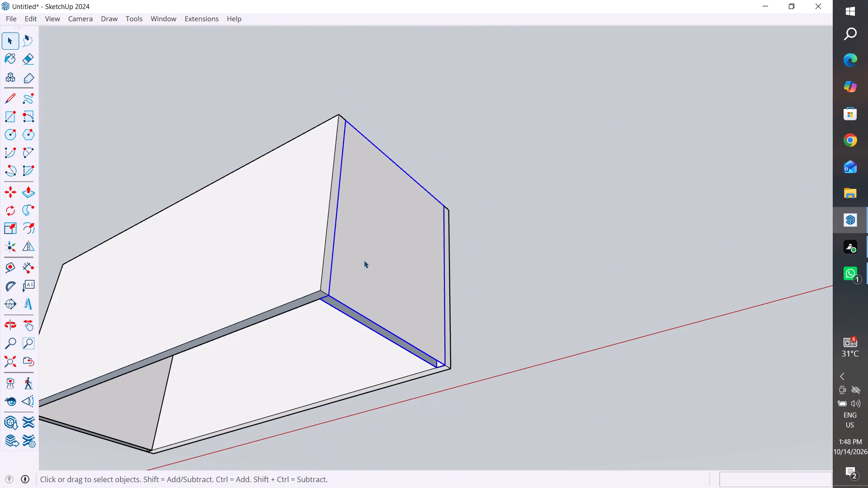
key("m")
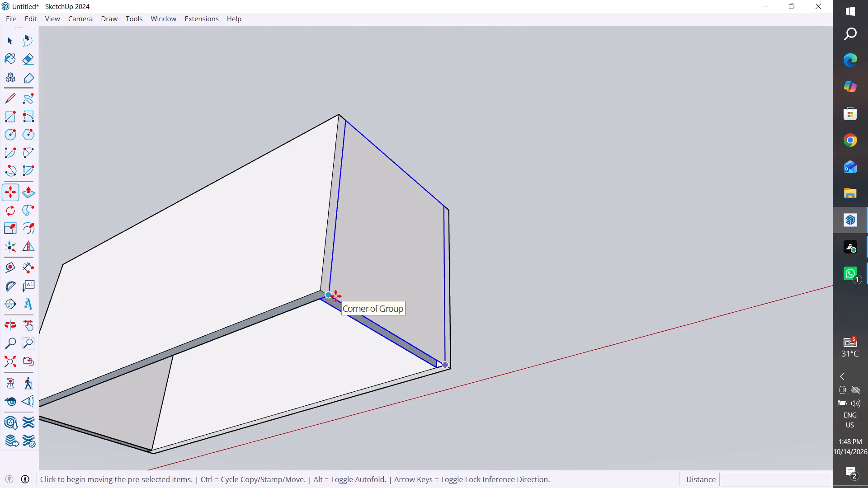
middle_click_drag(563, 307, 642, 267)
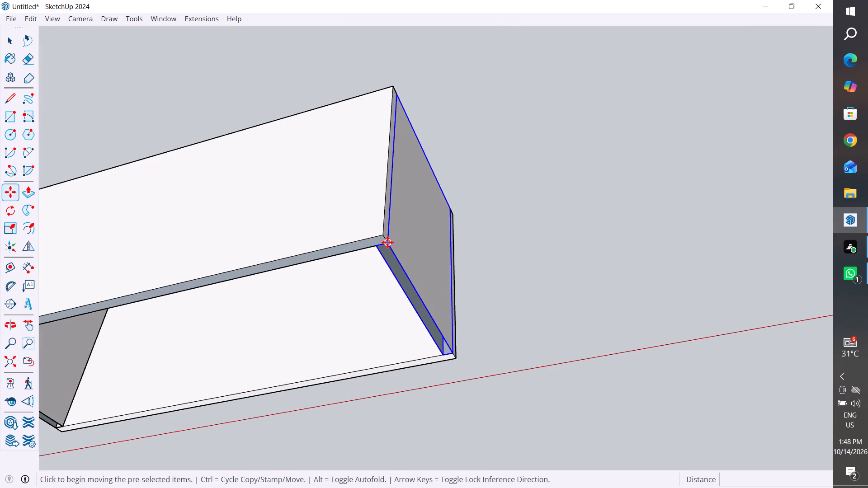
left_click(387, 242)
left_click(479, 215)
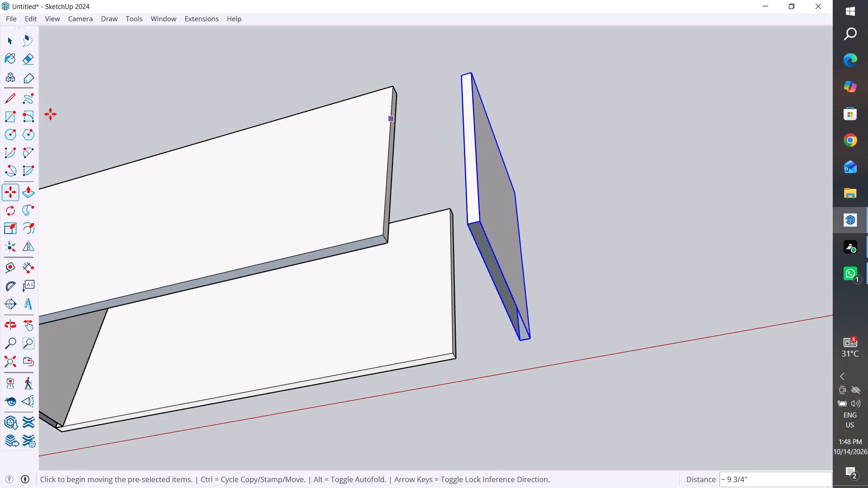
Draw a rectangle about 1 1/4" by 1' 9 1/2" across the open underside of the pulled-out side panel, corner to corner.
left_click(8, 112)
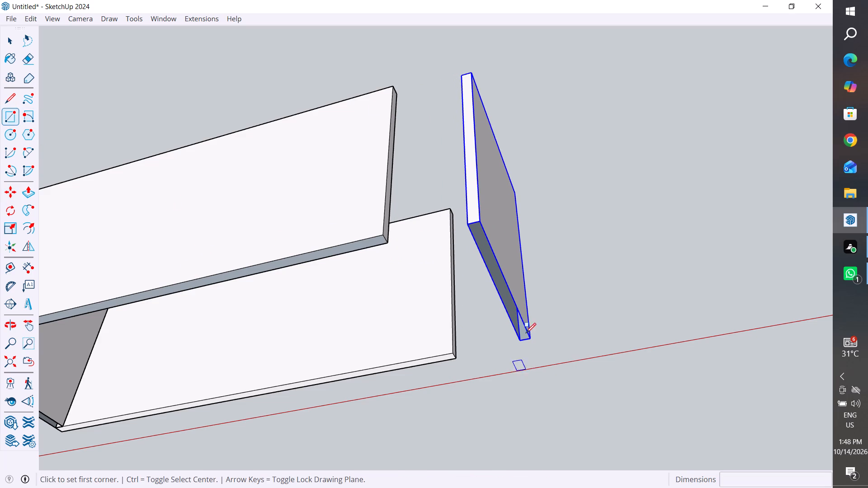
scroll(524, 328, "up", 3)
middle_click_drag(529, 309, 518, 247)
scroll(522, 343, "up", 2)
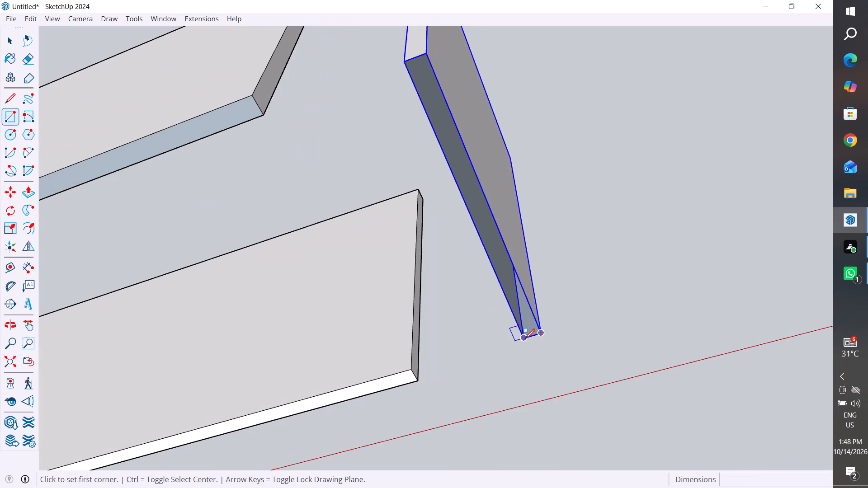
scroll(527, 342, "down", 3)
left_click(525, 342)
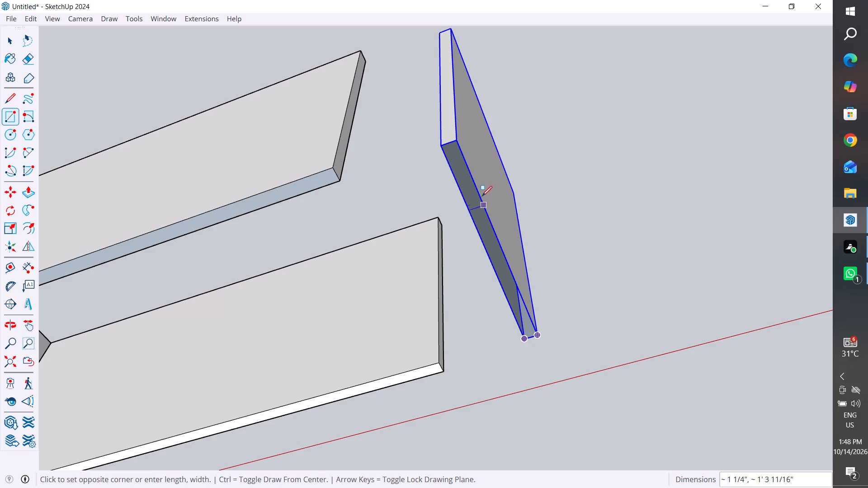
left_click(458, 141)
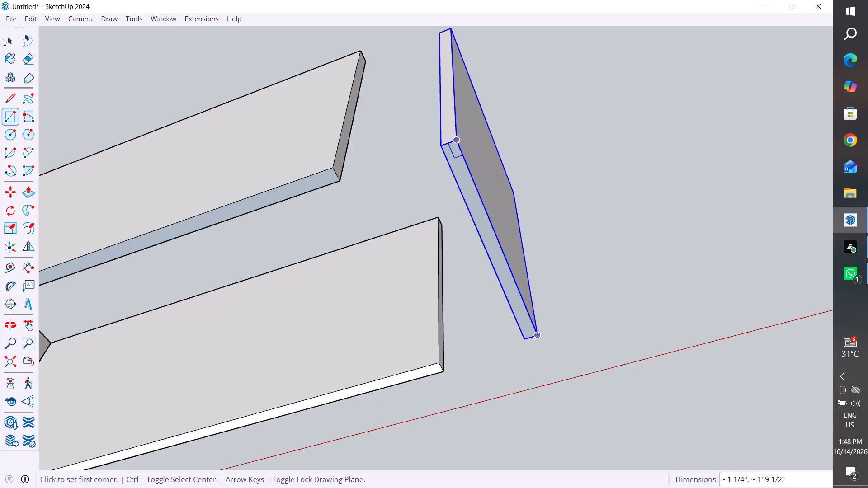
left_click(2, 38)
left_click(7, 39)
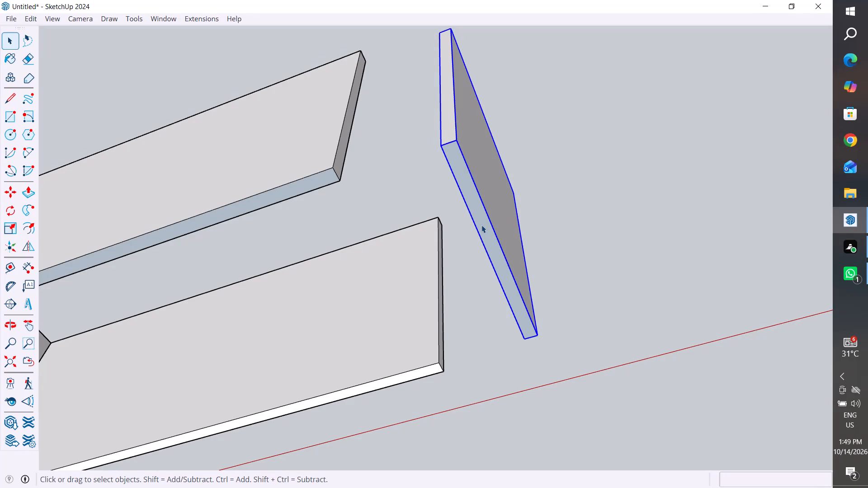
Reverse the face covering the side panel's underside.
right_click(481, 225)
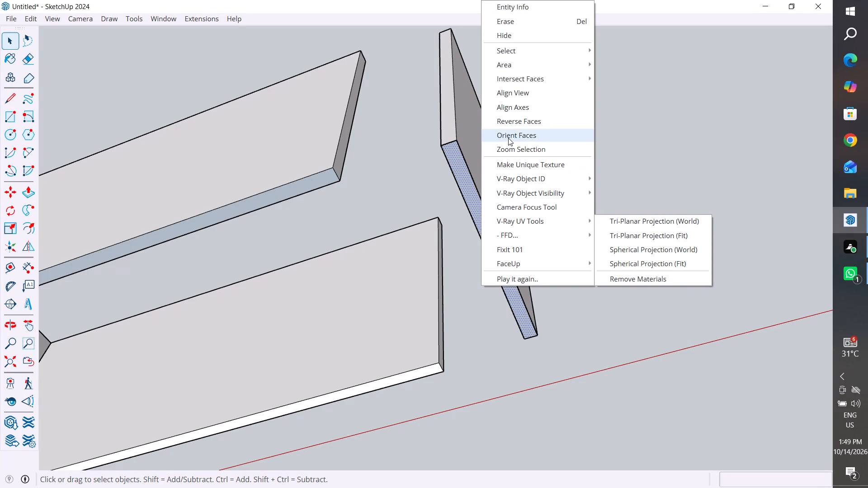
left_click(521, 122)
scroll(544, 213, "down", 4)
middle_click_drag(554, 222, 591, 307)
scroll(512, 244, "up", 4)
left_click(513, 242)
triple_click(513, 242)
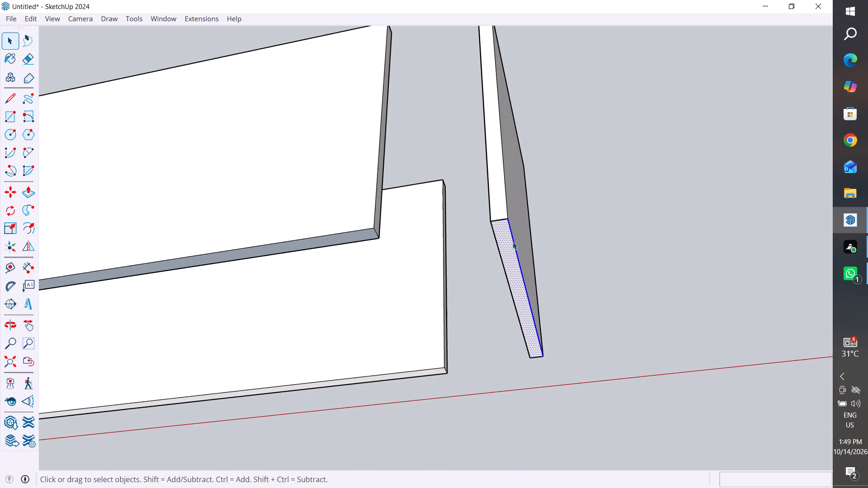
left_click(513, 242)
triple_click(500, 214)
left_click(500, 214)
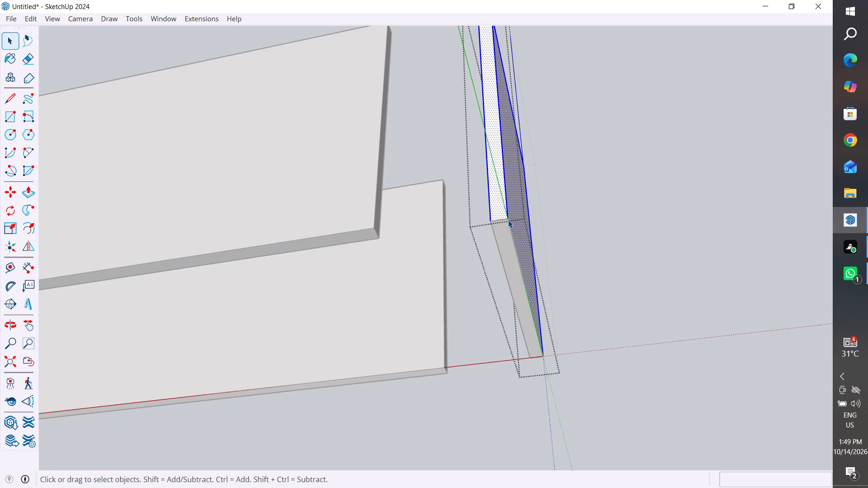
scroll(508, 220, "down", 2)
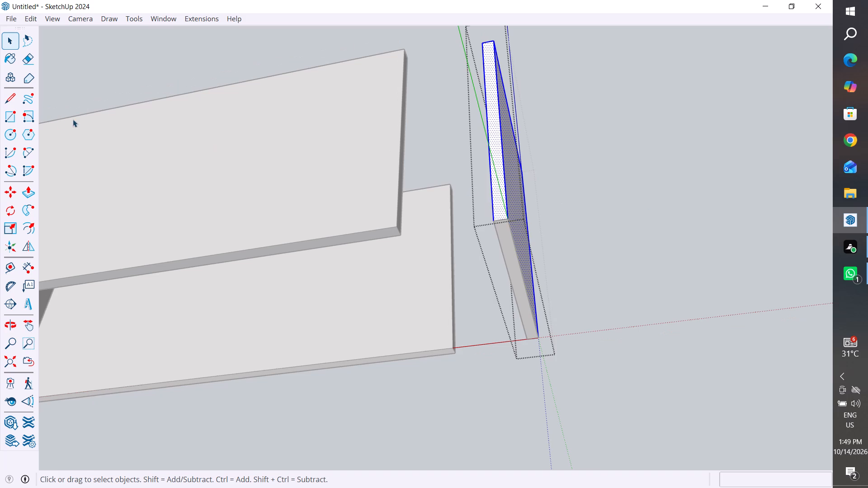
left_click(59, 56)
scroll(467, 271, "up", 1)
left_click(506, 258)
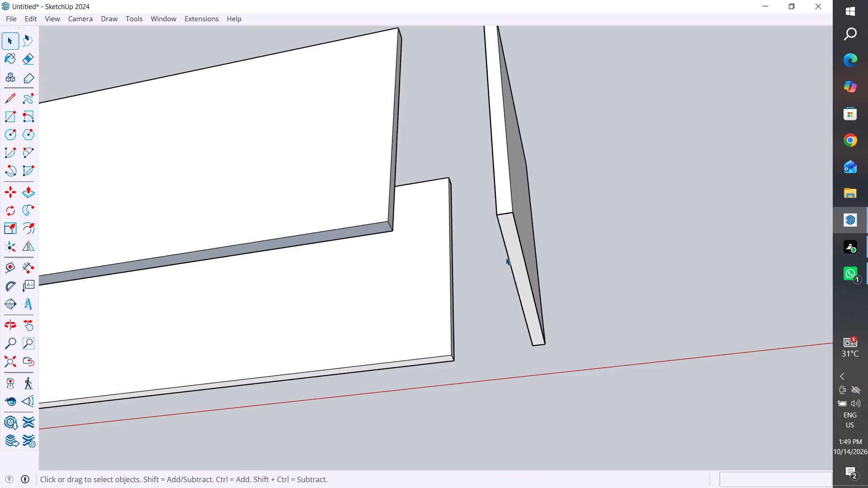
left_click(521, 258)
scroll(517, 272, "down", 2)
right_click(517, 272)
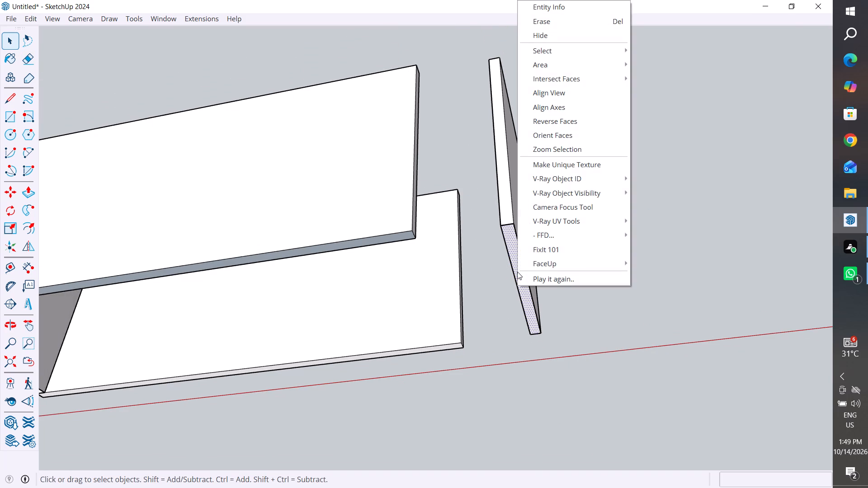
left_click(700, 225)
Select the pulled-out side panel group together with its loose bottom face and make them one group.
middle_click_drag(598, 373, 647, 384)
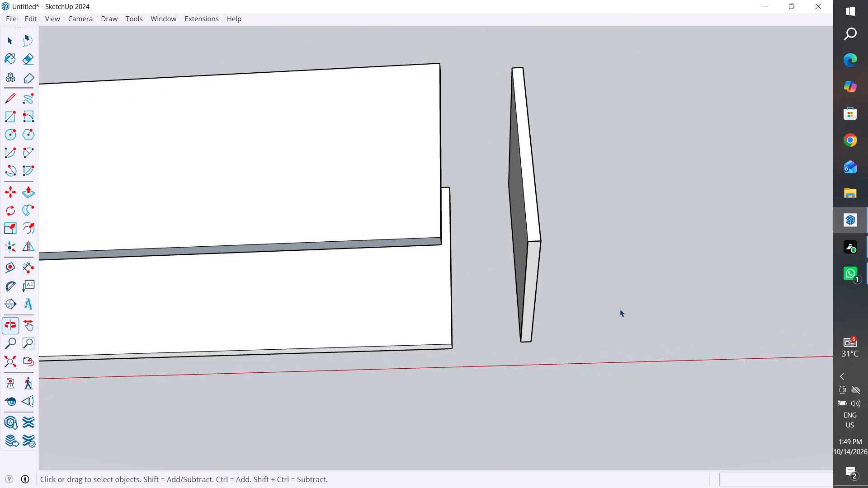
left_click_drag(567, 49, 513, 345)
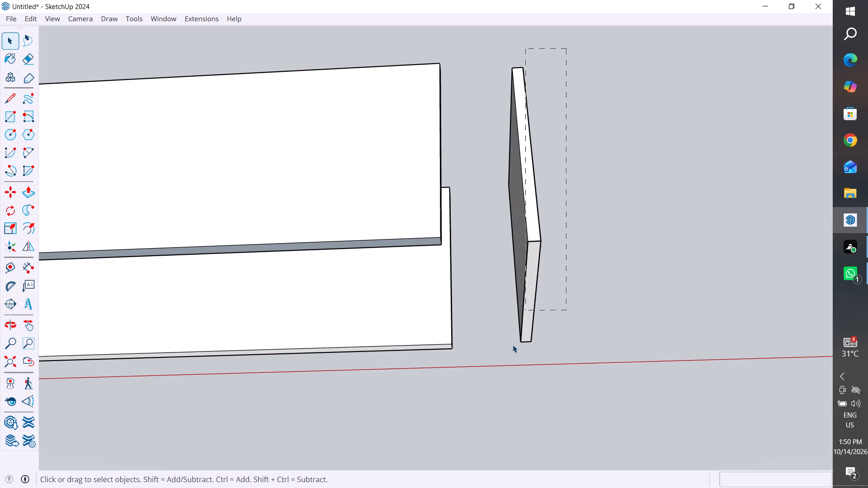
left_click_drag(513, 345, 490, 372)
right_click(527, 283)
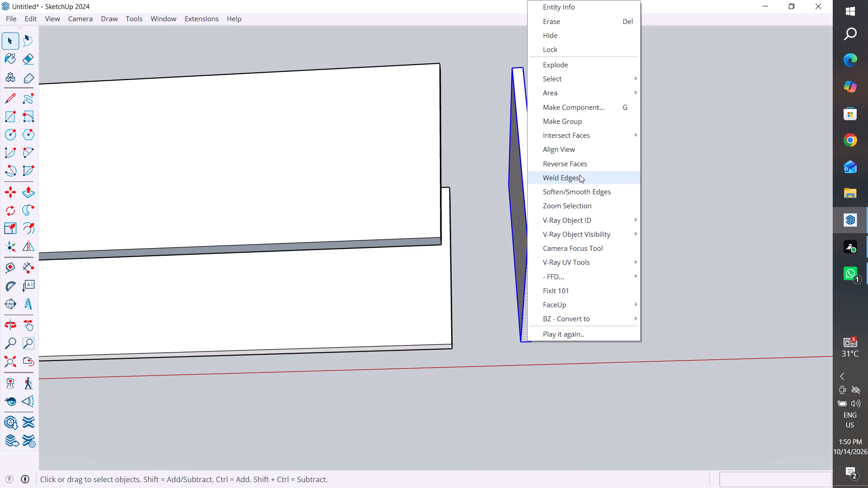
left_click(586, 125)
Move the regrouped side panel about 9 3/4" back between the long panels, snapping its lower outer corner to the long panel's end corner.
scroll(557, 291, "down", 4)
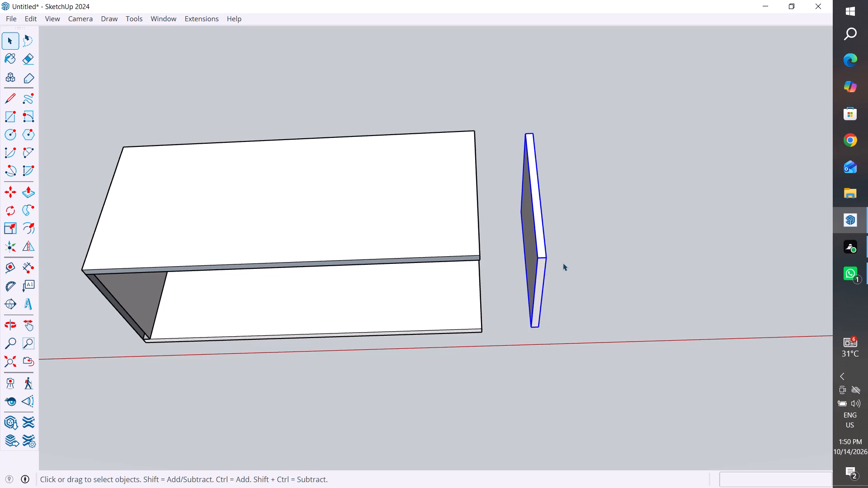
key("m")
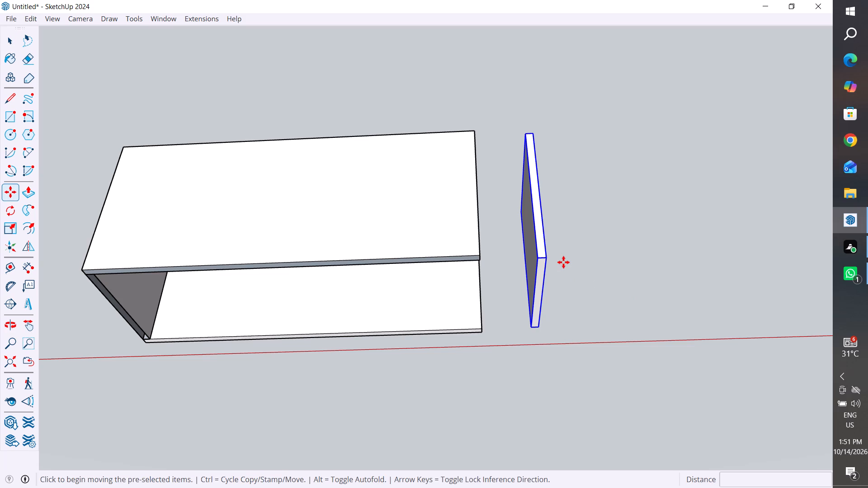
middle_click_drag(549, 267, 522, 66)
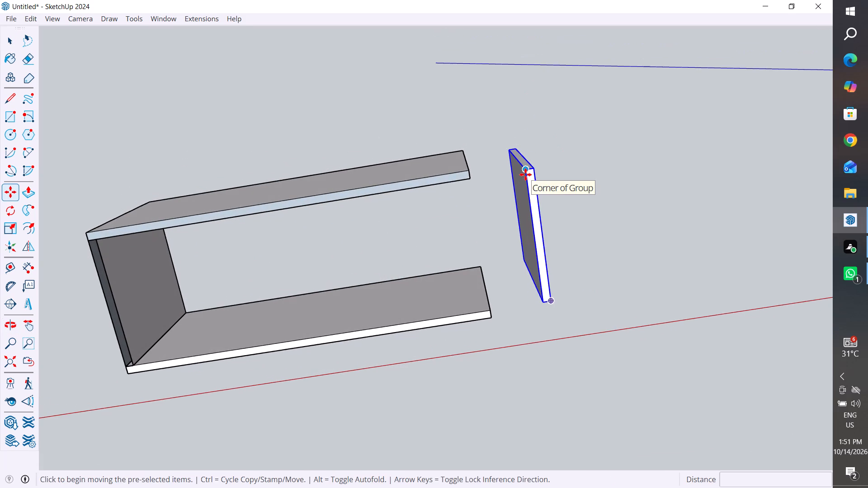
scroll(525, 174, "up", 3)
left_click(539, 165)
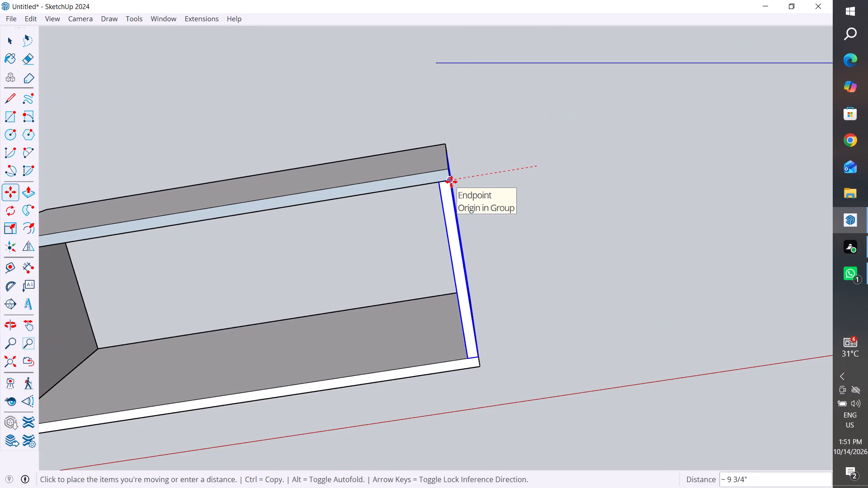
left_click(451, 182)
left_click(9, 44)
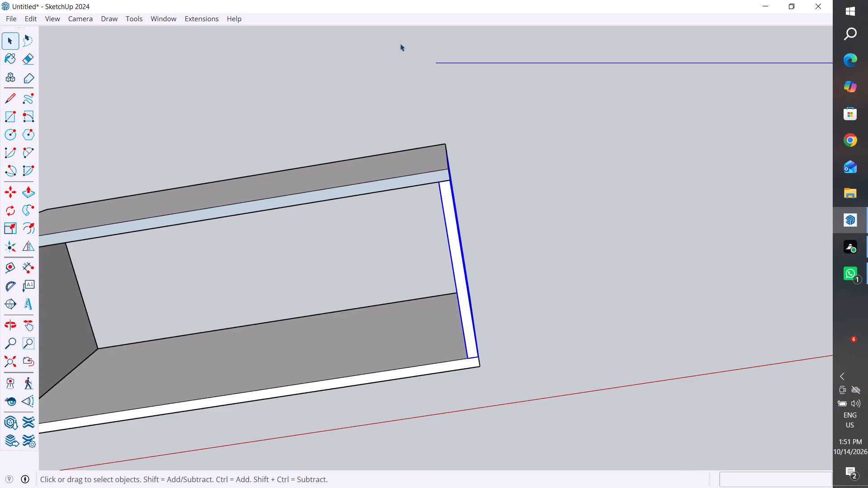
Move the remaining open-bottomed side panel about 5 9/16" outward, clear of the two long panels.
scroll(401, 43, "down", 3)
middle_click_drag(520, 222, 585, 206)
scroll(148, 220, "up", 1)
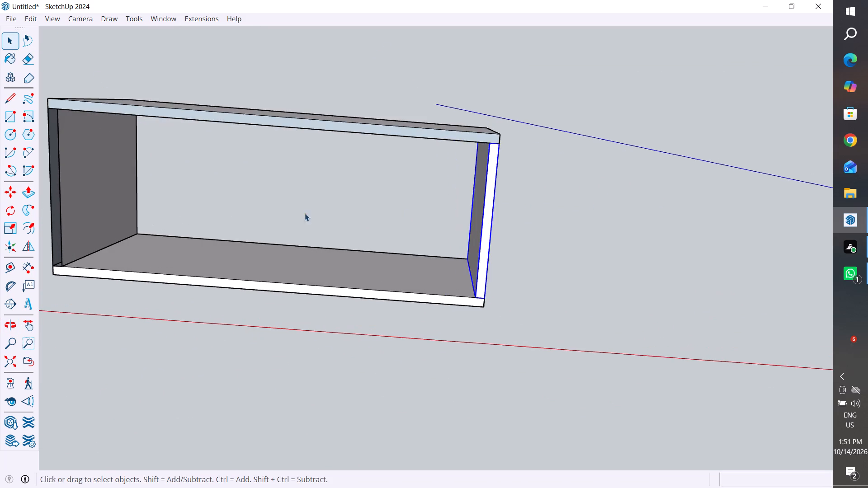
scroll(489, 216, "down", 5)
scroll(260, 197, "up", 4)
left_click(208, 204)
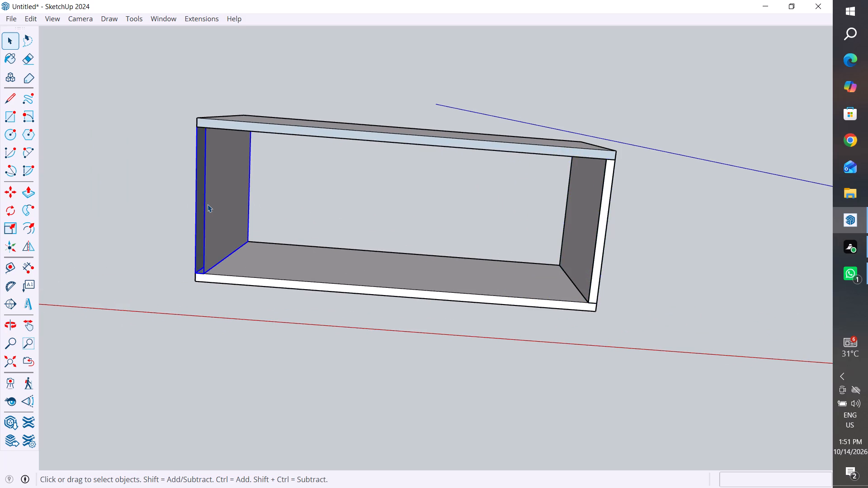
key("m")
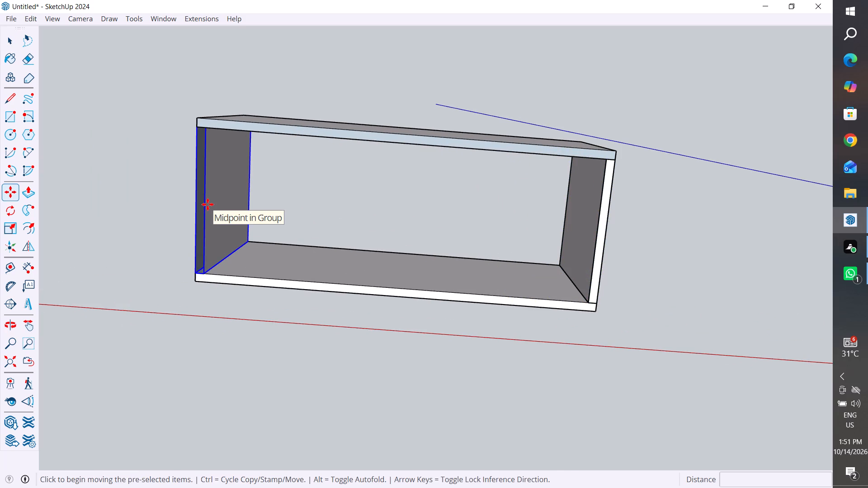
left_click(204, 275)
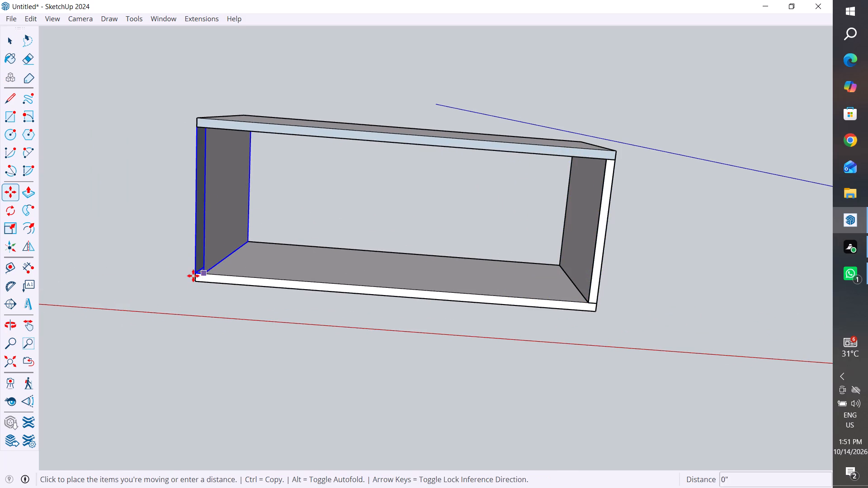
left_click(166, 275)
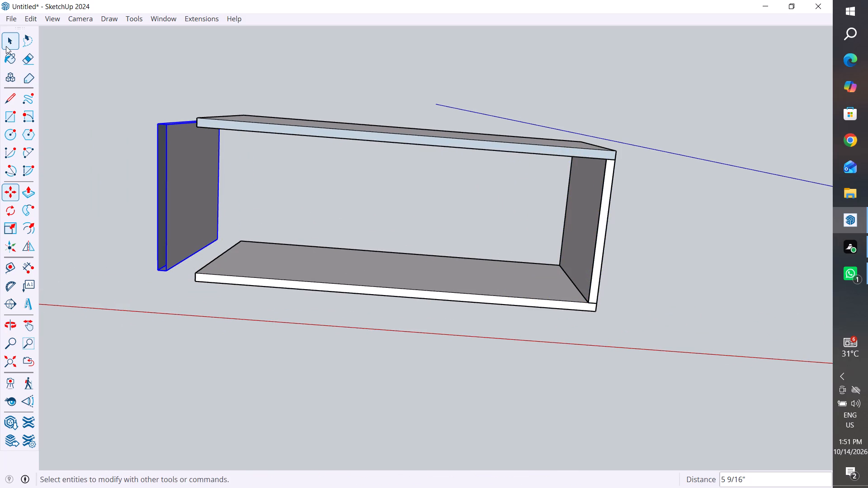
left_click(6, 45)
Draw a rectangle about 1 1/4" by 1' 9 1/2" across the pulled-out side panel's open underside, corner to corner.
scroll(314, 259, "down", 5)
middle_click_drag(335, 268, 423, 249)
scroll(301, 188, "up", 3)
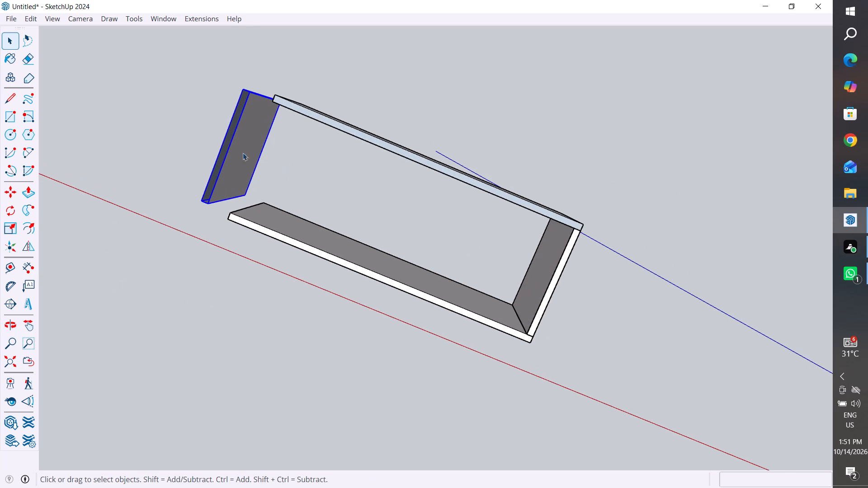
scroll(225, 286, "down", 6)
middle_click_drag(224, 258, 95, 316)
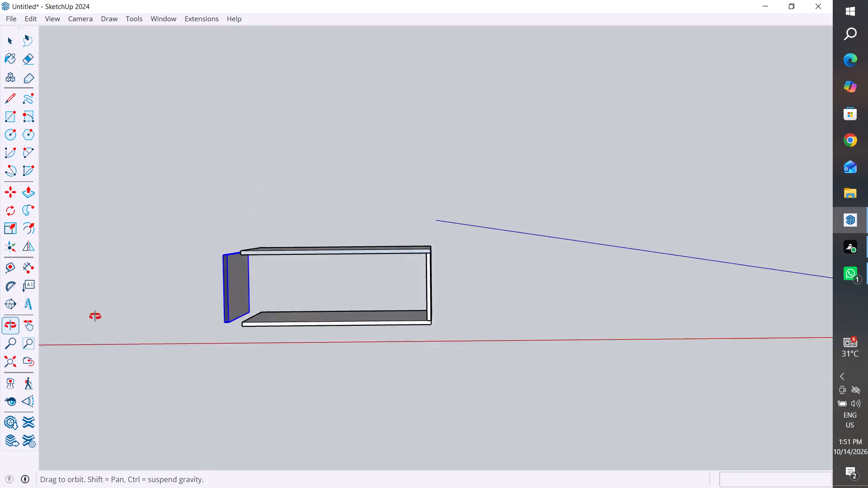
middle_click_drag(95, 316, 137, 384)
scroll(178, 369, "up", 10)
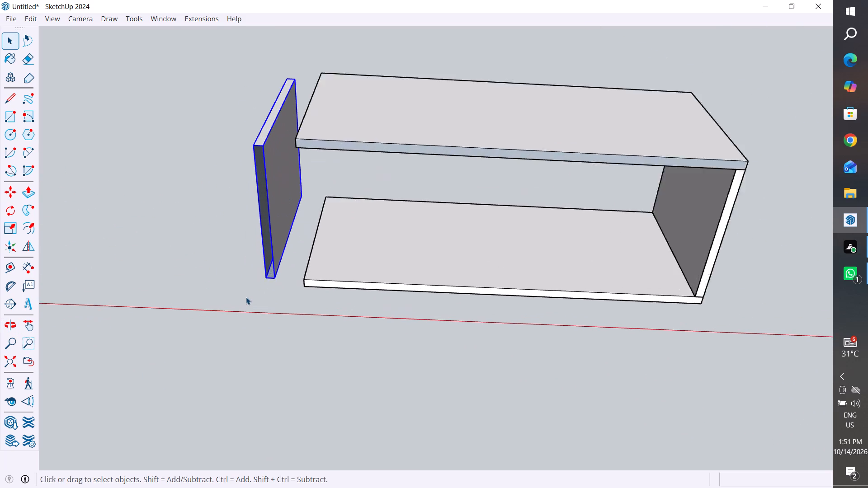
scroll(246, 297, "up", 2)
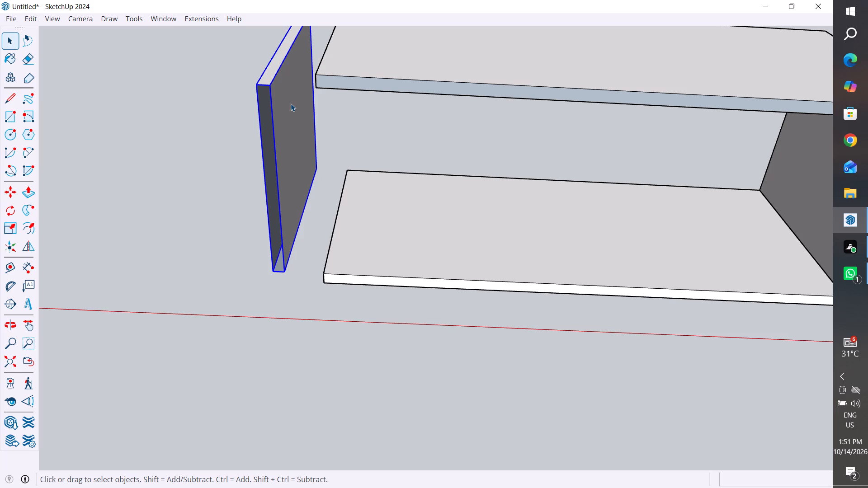
middle_click_drag(348, 262, 344, 102)
scroll(385, 279, "down", 6)
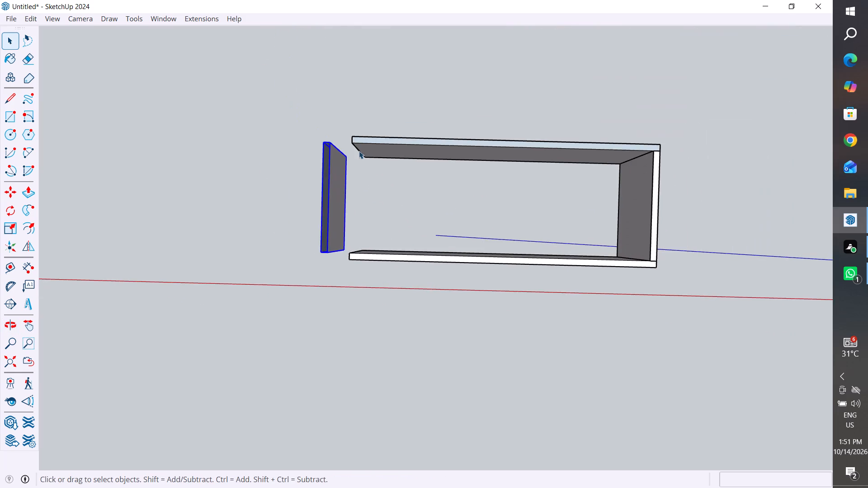
scroll(356, 136, "up", 4)
middle_click_drag(344, 198, 354, 148)
scroll(288, 230, "up", 4)
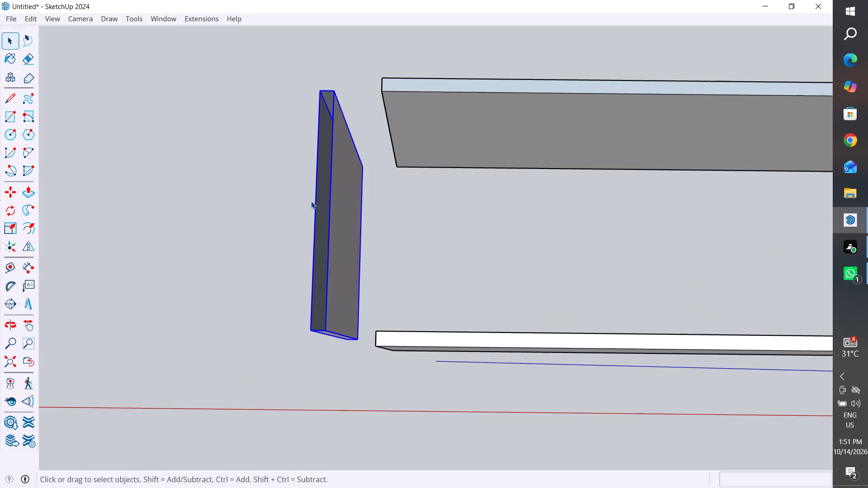
left_click(14, 117)
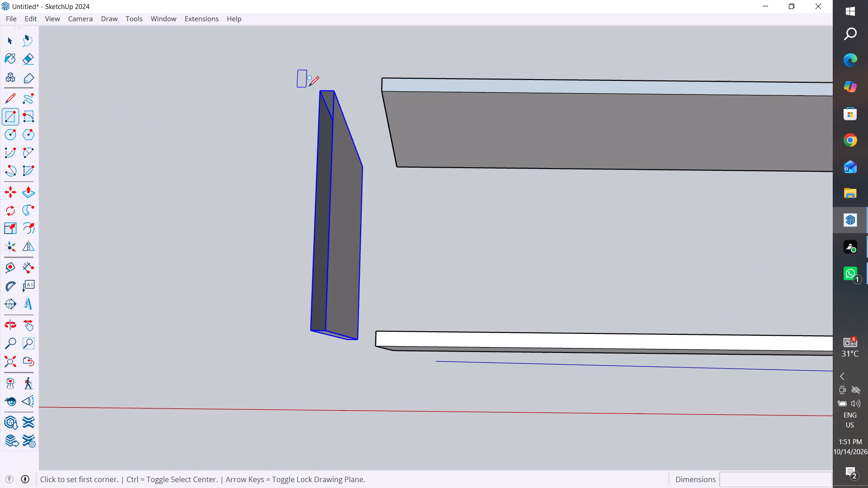
left_click(319, 89)
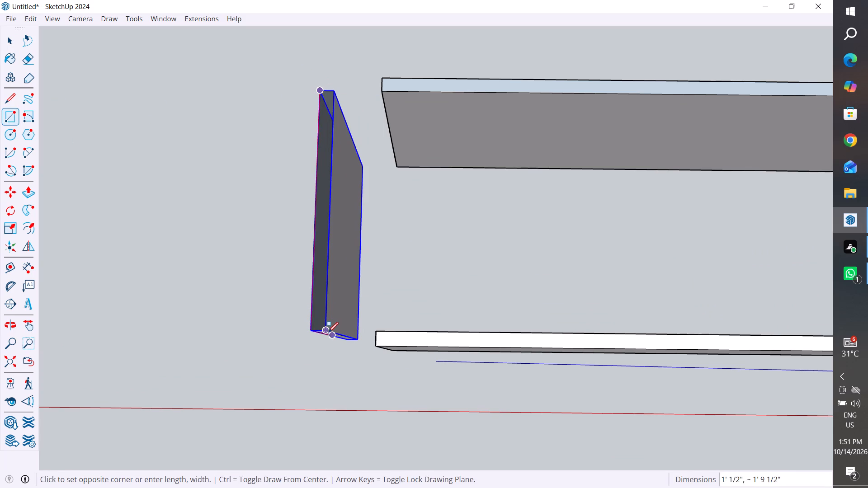
left_click(328, 331)
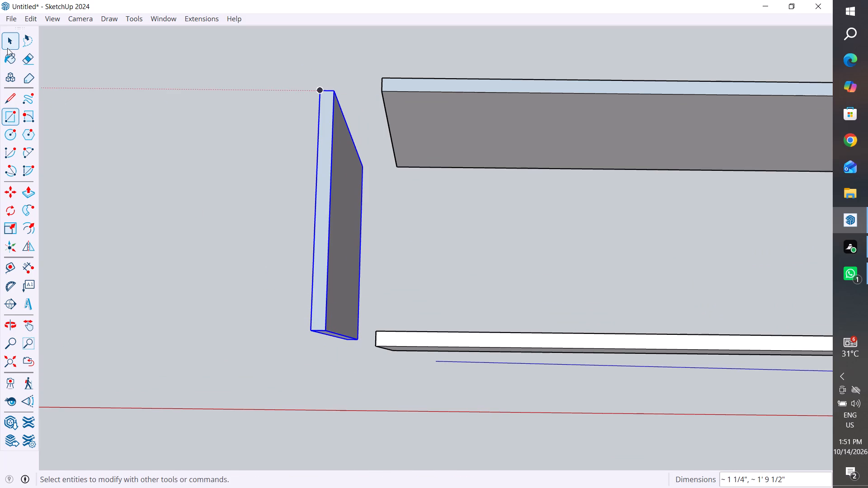
left_click(7, 48)
Reverse the new face covering the pulled-out side panel's underside.
left_click(556, 106)
right_click(556, 106)
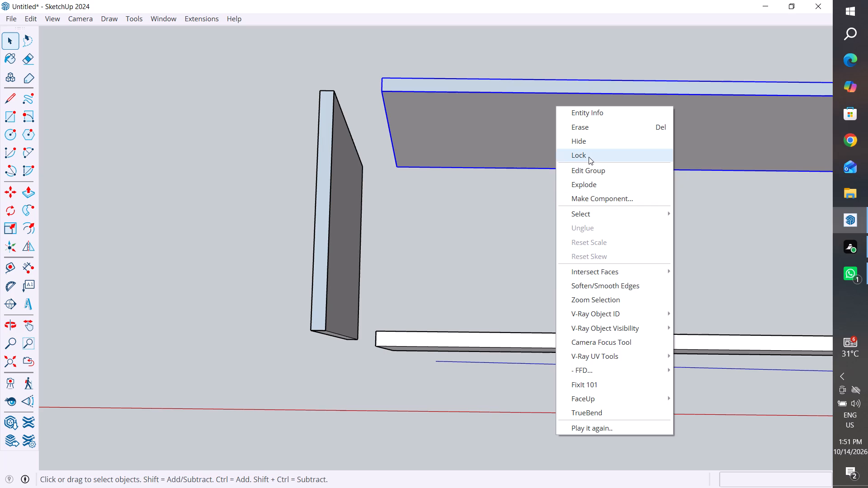
left_click(321, 188)
right_click(321, 188)
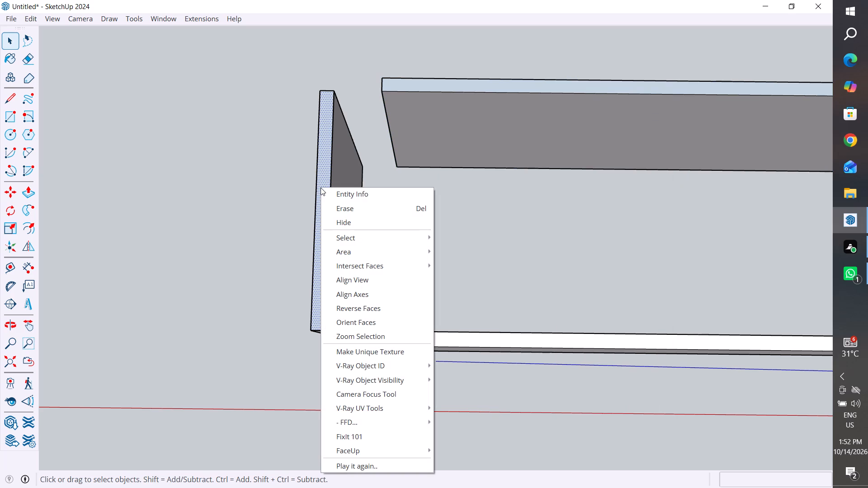
left_click(370, 310)
left_click(247, 285)
Select the pulled-out side panel together with its loose bottom face and make them one group.
scroll(340, 295, "down", 4)
middle_click_drag(363, 306, 430, 182)
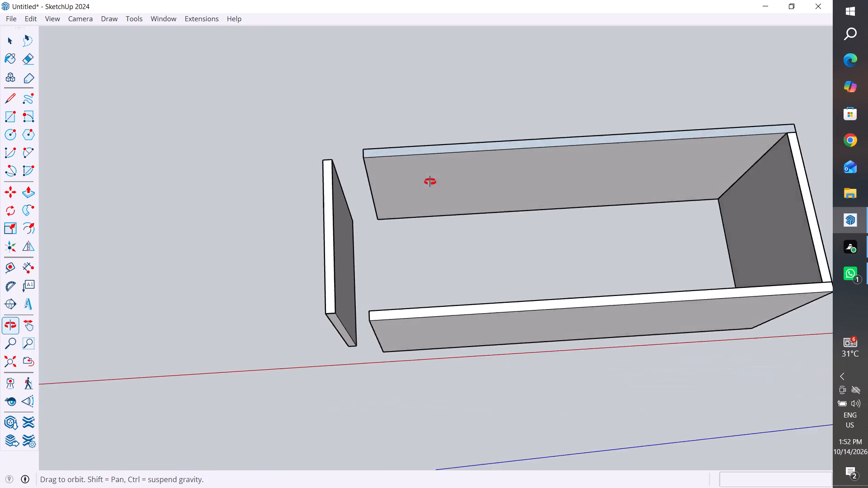
middle_click_drag(430, 182, 384, 265)
scroll(384, 265, "down", 5)
scroll(334, 343, "up", 4)
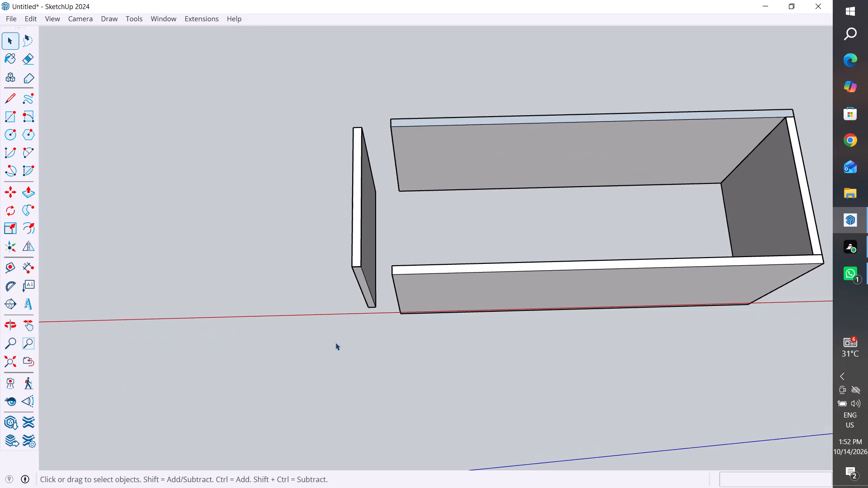
middle_click_drag(439, 88, 450, 380)
middle_click_drag(506, 180, 511, 405)
middle_click_drag(513, 155, 529, 343)
middle_click_drag(407, 192, 472, 213)
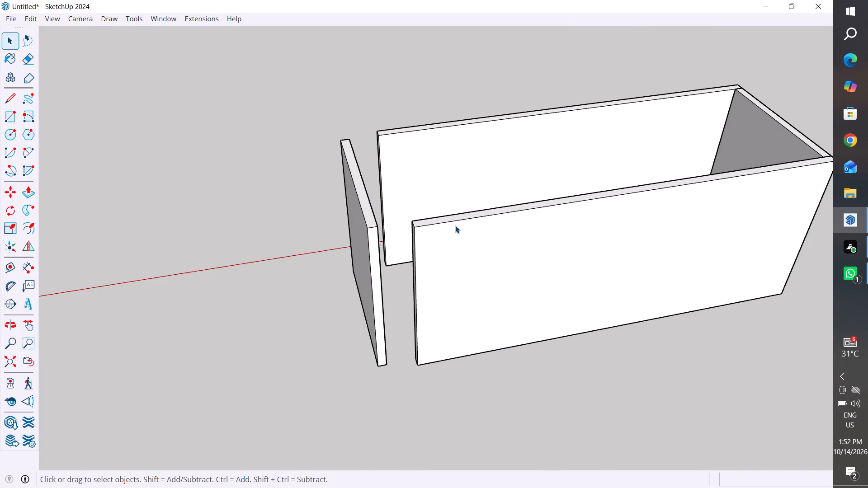
middle_click_drag(476, 256, 443, 250)
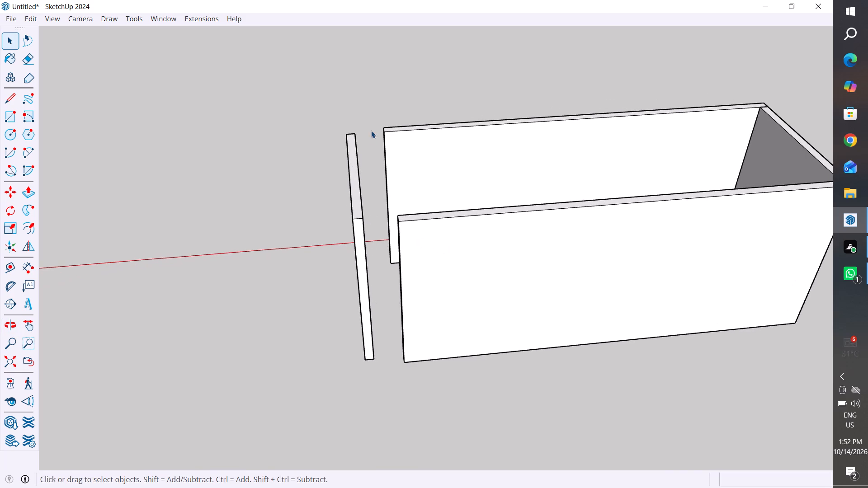
left_click_drag(369, 126, 339, 385)
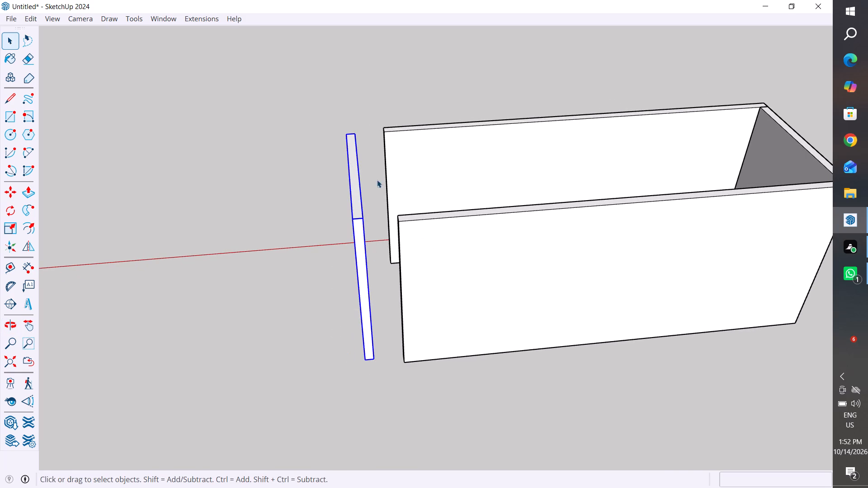
left_click_drag(373, 122, 344, 328)
left_click_drag(344, 328, 321, 368)
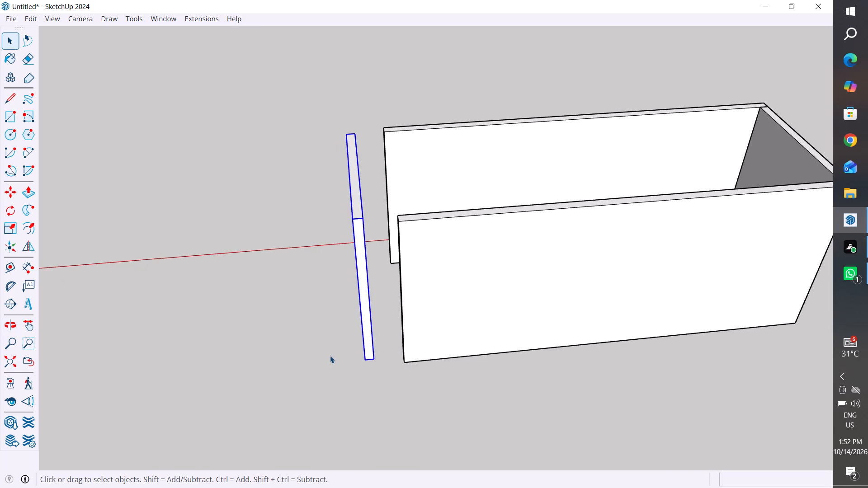
right_click(366, 318)
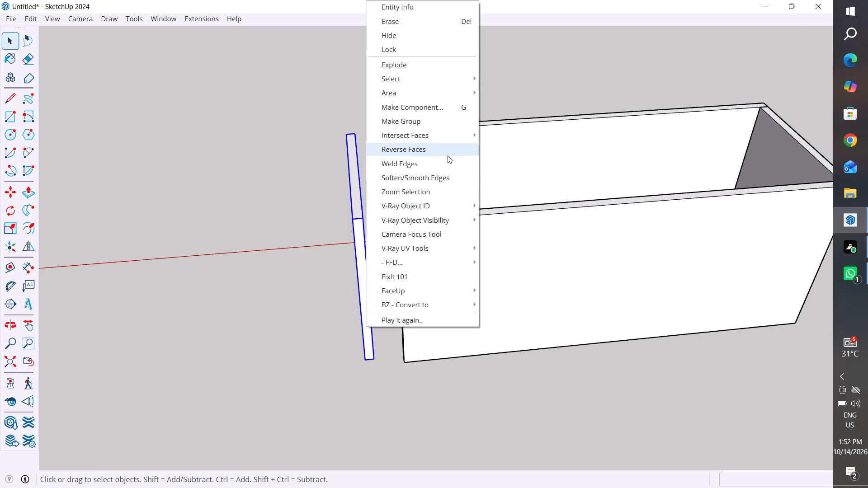
left_click(451, 117)
left_click(290, 359)
Move the regrouped side panel about 5 9/16" back between the long panels, snapping its lower outer corner to the long panel's end corner.
middle_click_drag(399, 356, 409, 345)
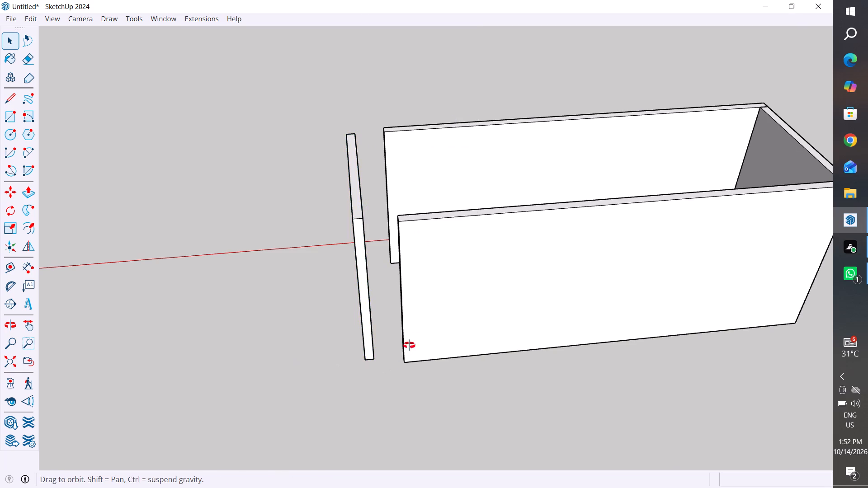
middle_click_drag(409, 345, 593, 225)
scroll(437, 361, "up", 4)
left_click(451, 326)
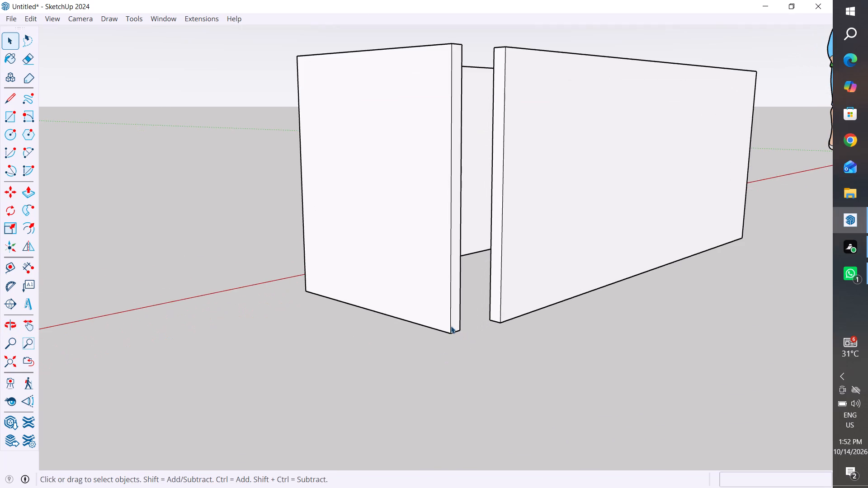
key("m")
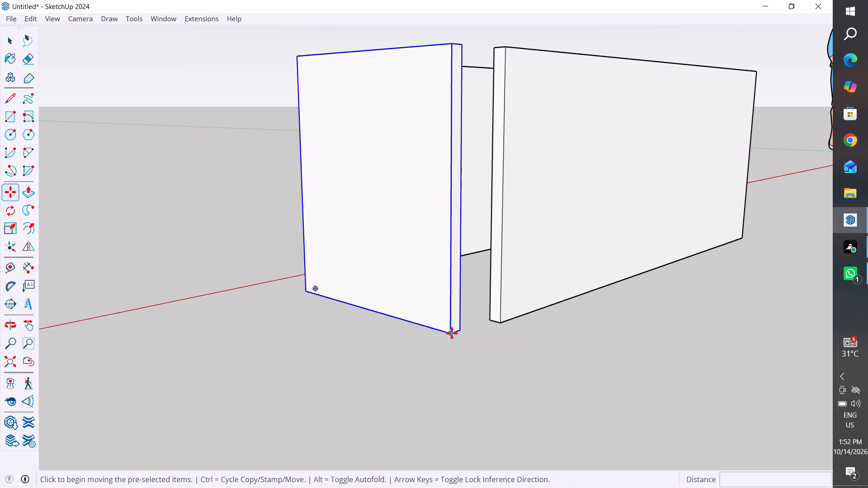
left_click(450, 334)
left_click(488, 314)
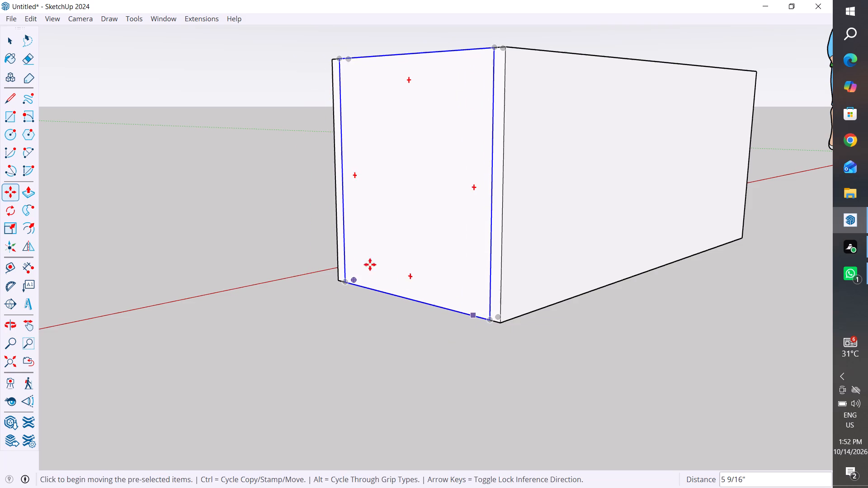
scroll(332, 290, "down", 5)
middle_click_drag(540, 324, 502, 450)
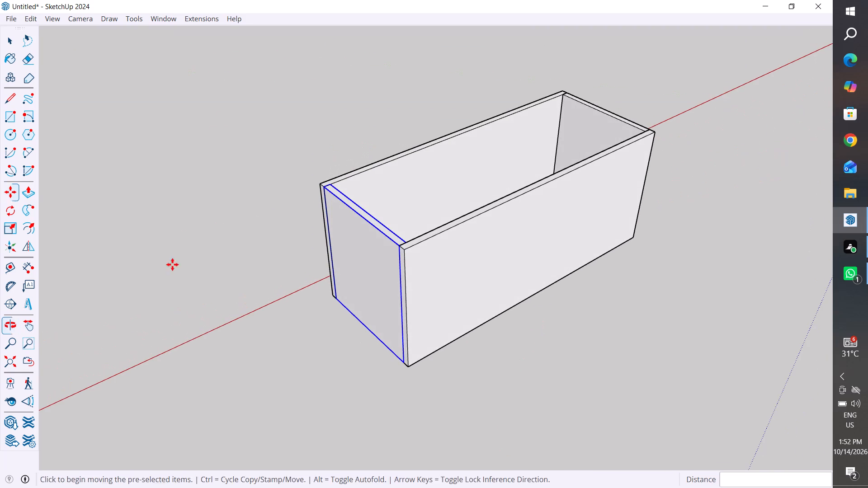
left_click(7, 40)
scroll(123, 279, "down", 4)
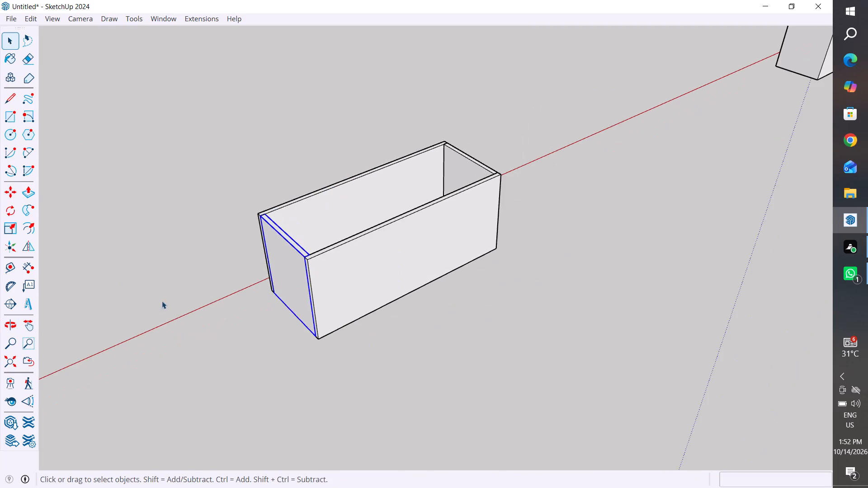
middle_click_drag(443, 315, 283, 386)
left_click(303, 367)
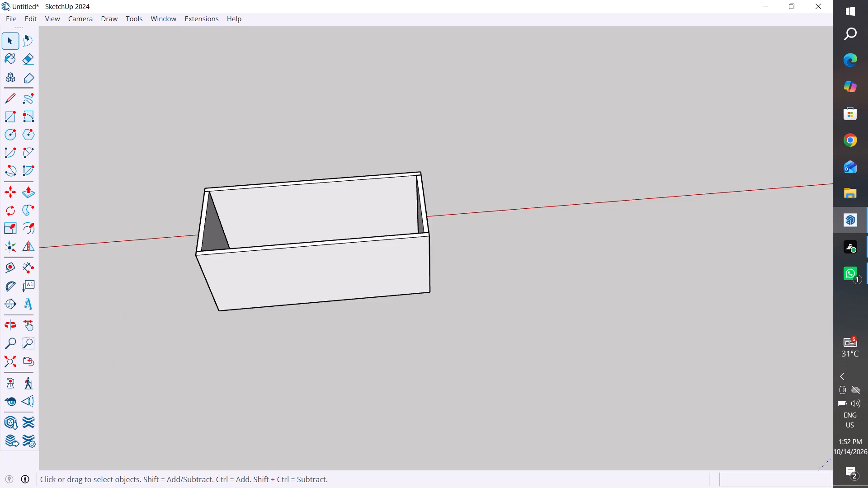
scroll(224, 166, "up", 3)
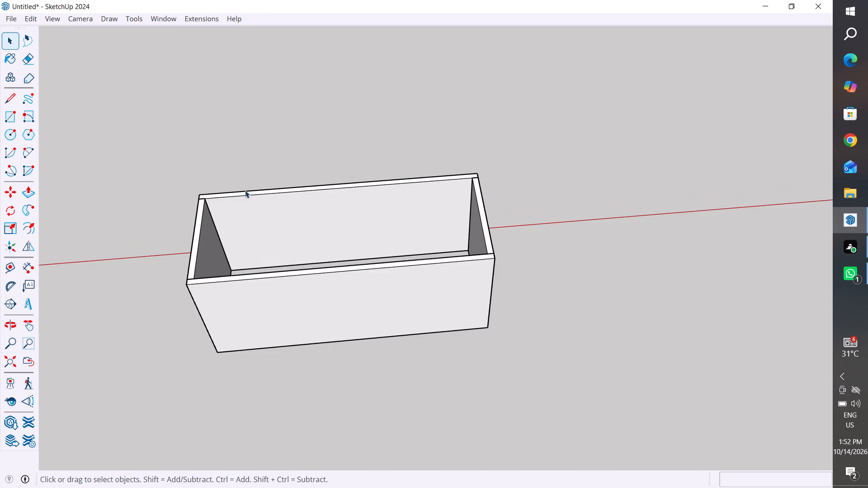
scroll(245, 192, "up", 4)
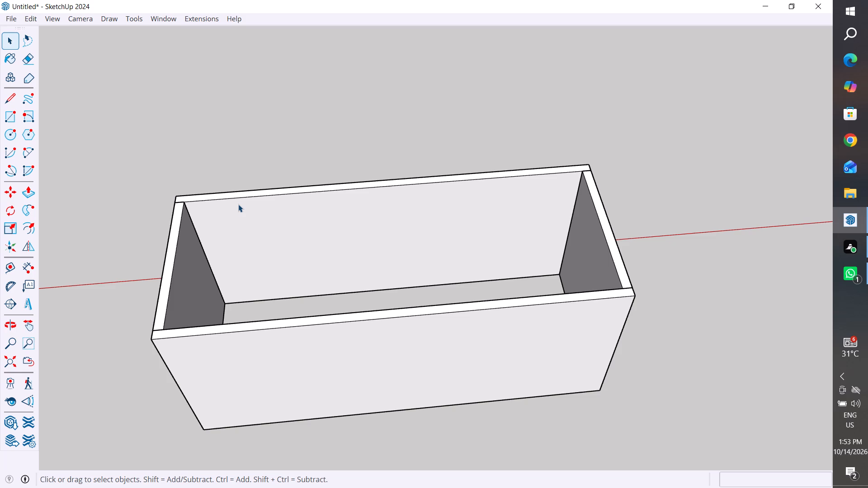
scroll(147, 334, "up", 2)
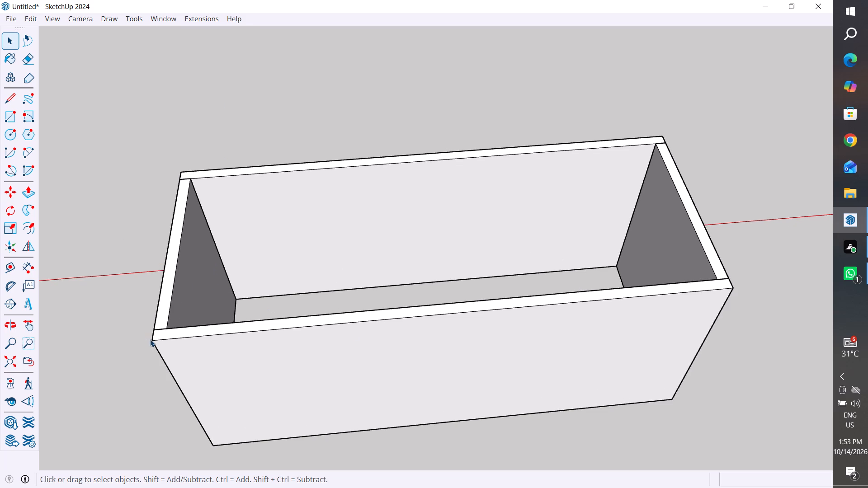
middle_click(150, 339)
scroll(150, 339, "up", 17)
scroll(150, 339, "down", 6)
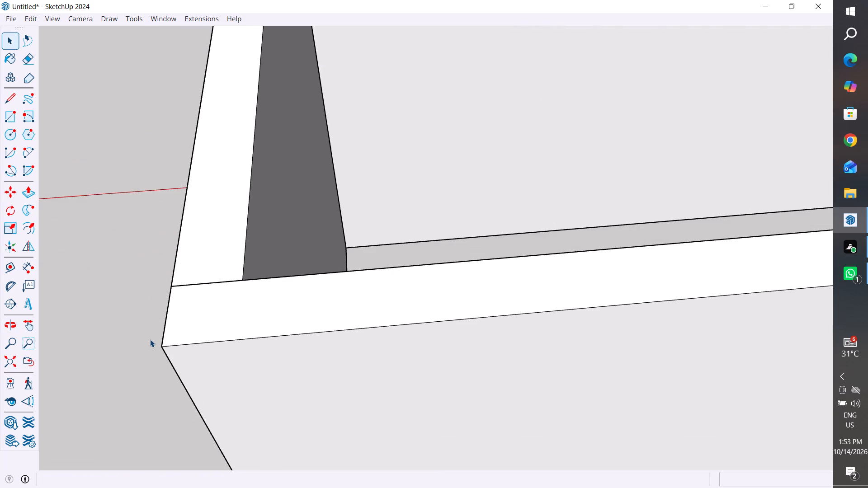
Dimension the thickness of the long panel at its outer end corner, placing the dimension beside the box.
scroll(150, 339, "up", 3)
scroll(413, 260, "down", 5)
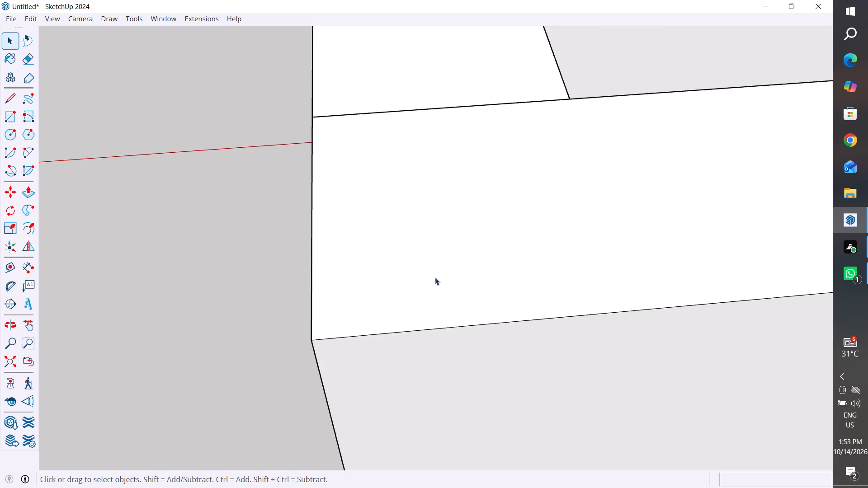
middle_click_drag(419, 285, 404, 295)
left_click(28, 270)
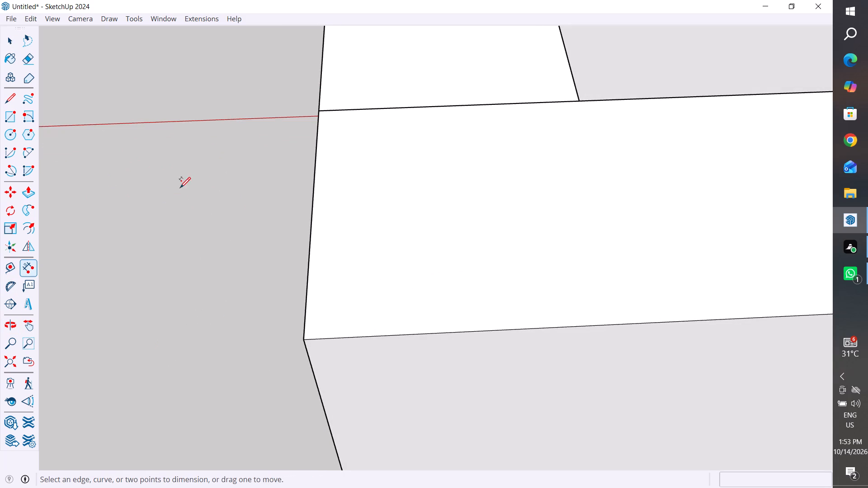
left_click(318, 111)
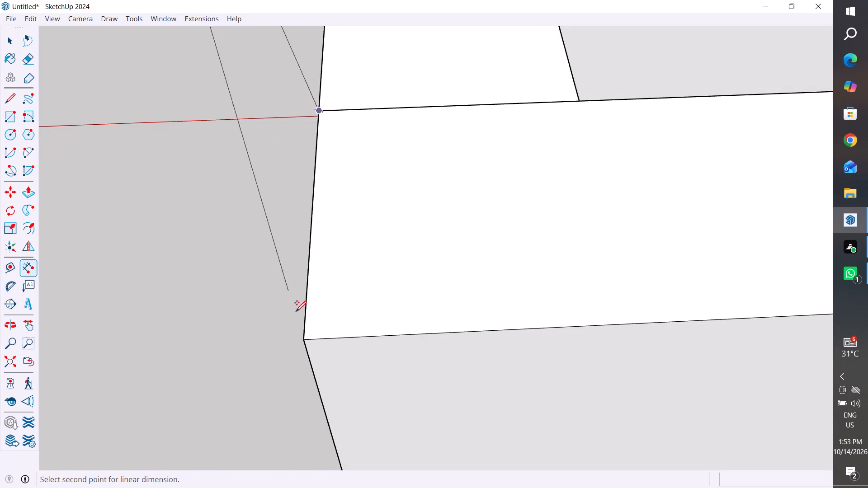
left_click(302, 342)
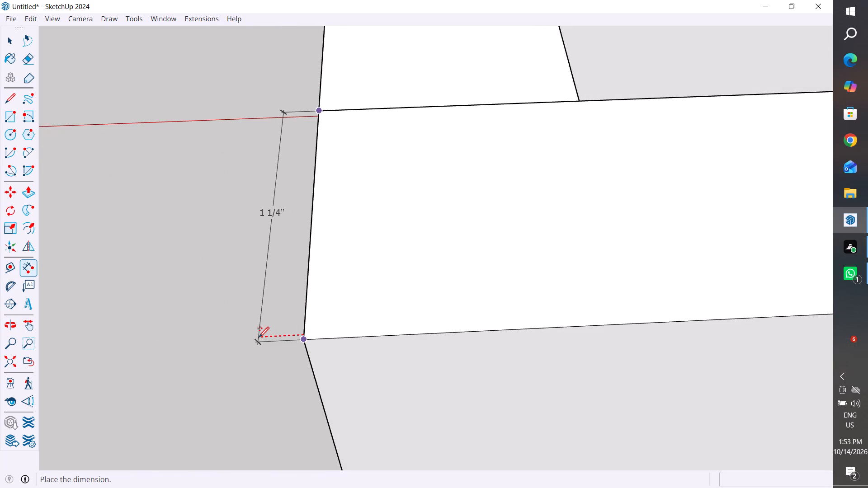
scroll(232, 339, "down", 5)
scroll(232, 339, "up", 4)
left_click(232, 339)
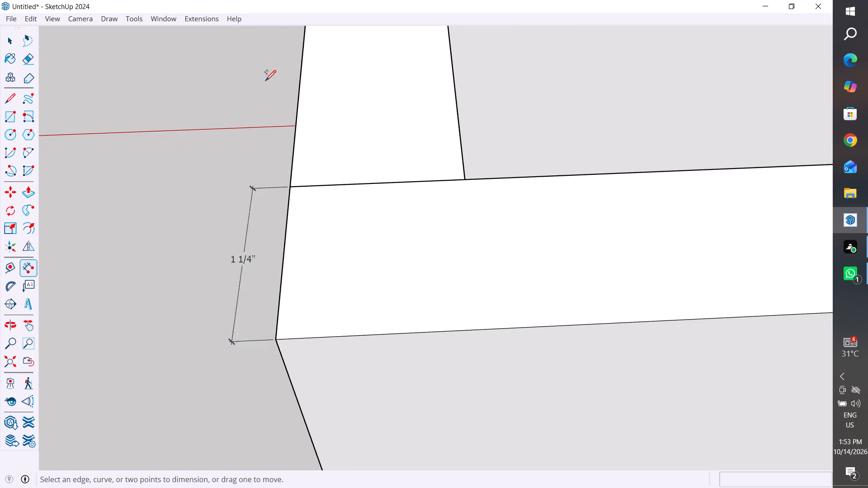
Set the model's measurement units to Decimal format in inches, with area in square inches and volume in cubic inches.
left_click(163, 19)
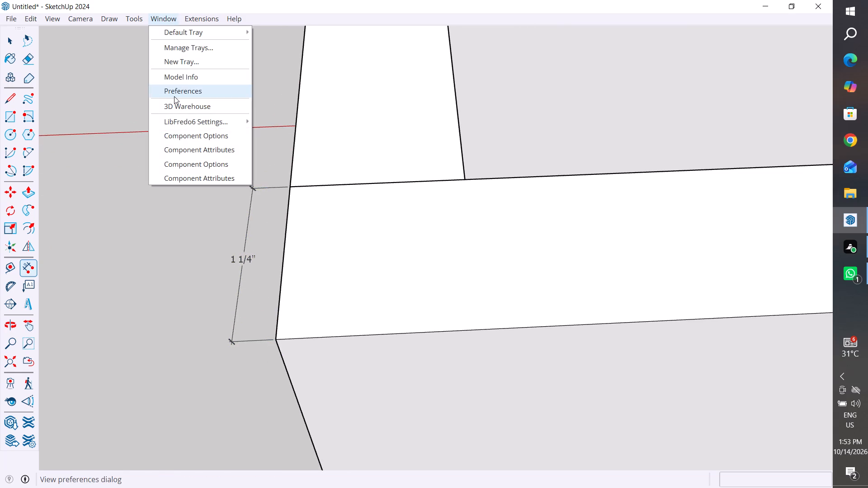
left_click(185, 76)
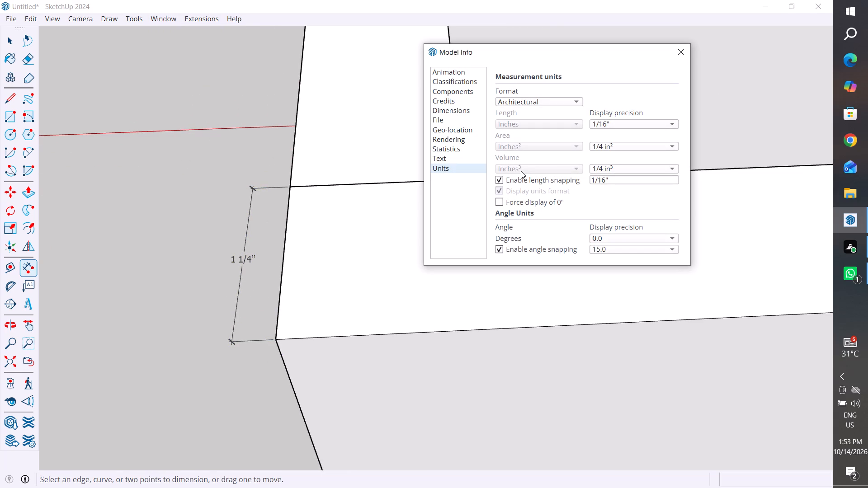
left_click(563, 104)
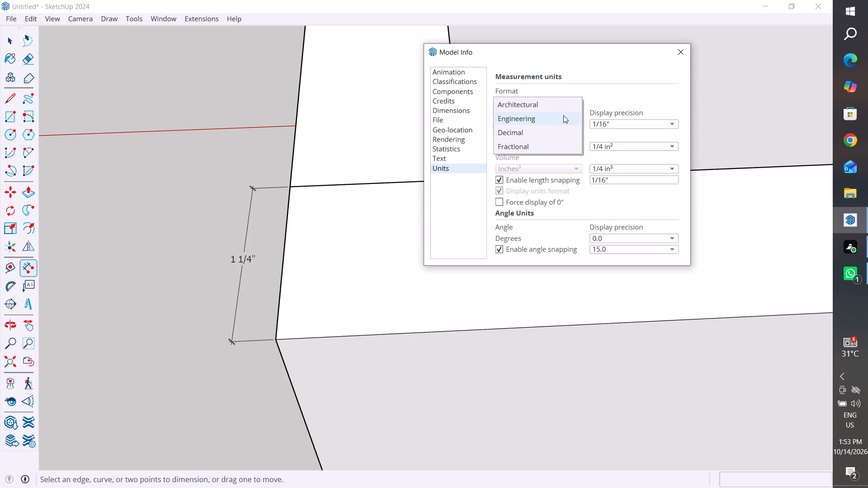
left_click(562, 116)
left_click(564, 99)
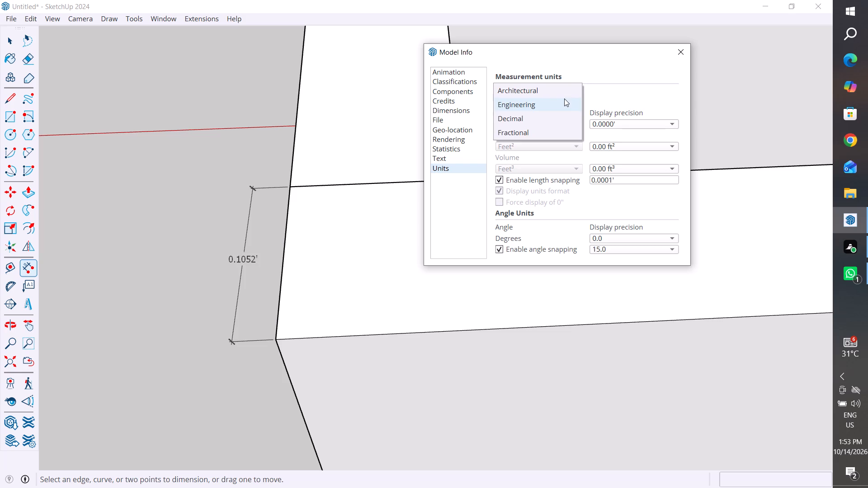
left_click(563, 123)
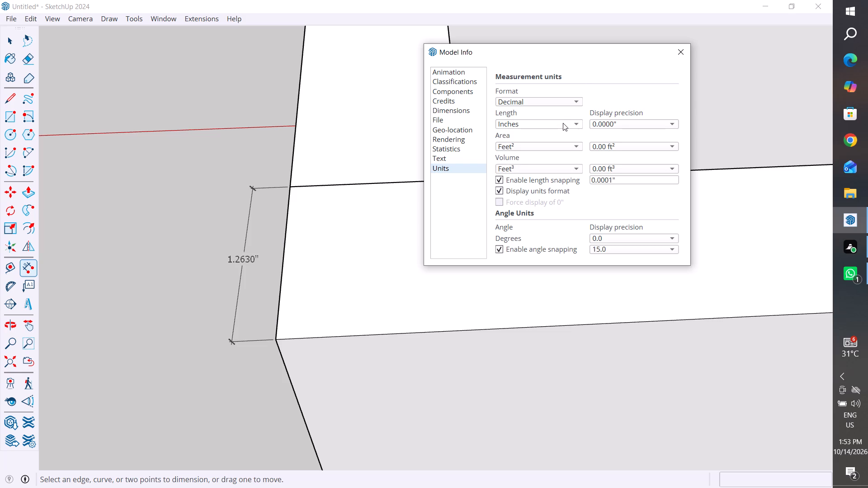
left_click(568, 145)
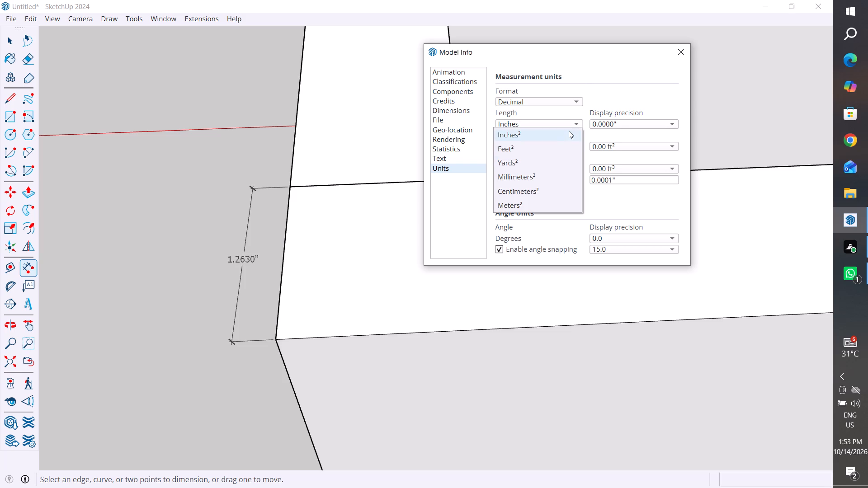
left_click(569, 131)
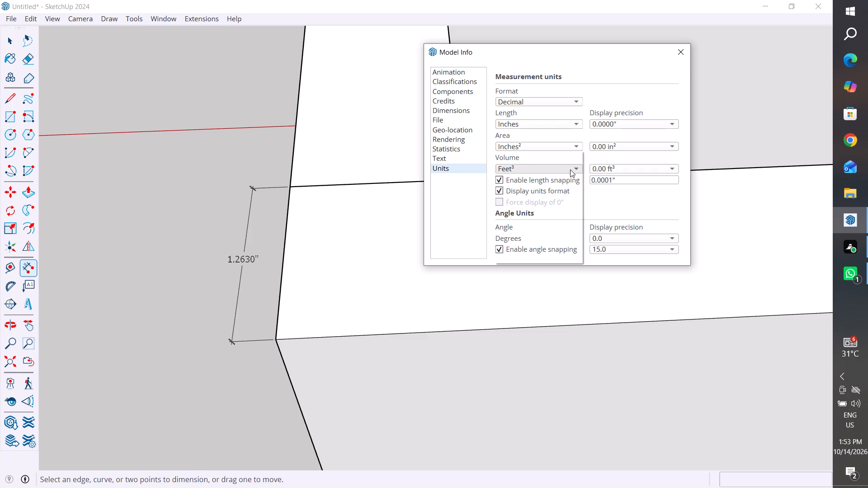
left_click(570, 169)
left_click(570, 153)
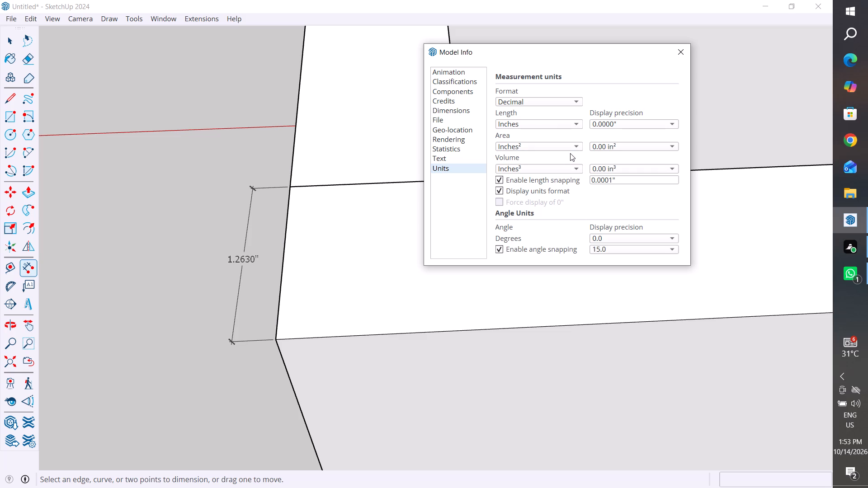
Set the display precision to whole numbers: 0" for length, 0 in² for area and 0 in³ for volume.
left_click(663, 127)
left_click(639, 86)
left_click(629, 120)
left_click(622, 111)
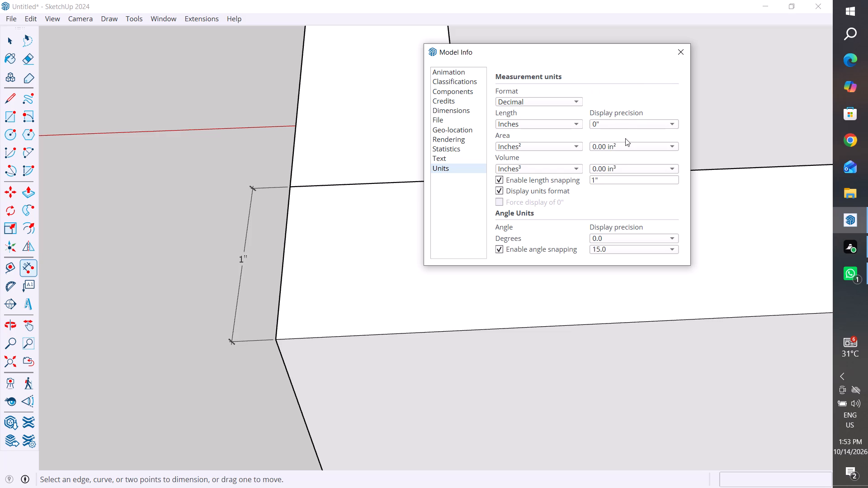
left_click(627, 146)
left_click(625, 127)
left_click(630, 169)
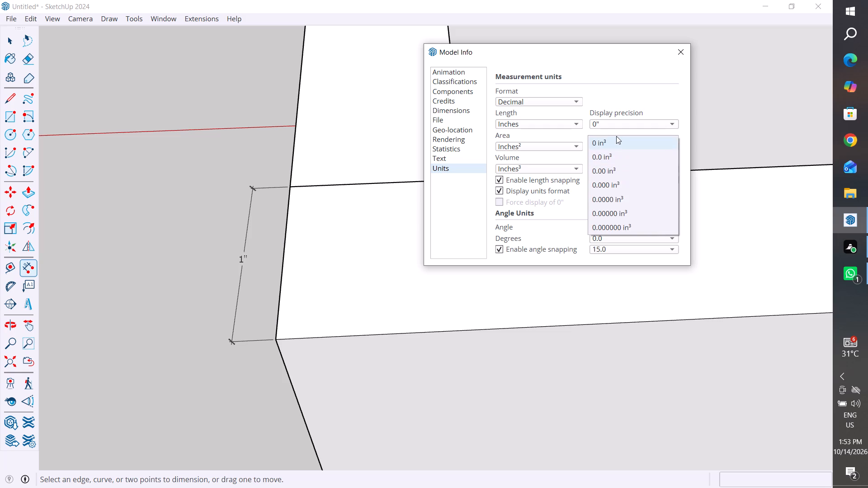
left_click(613, 136)
left_click(619, 149)
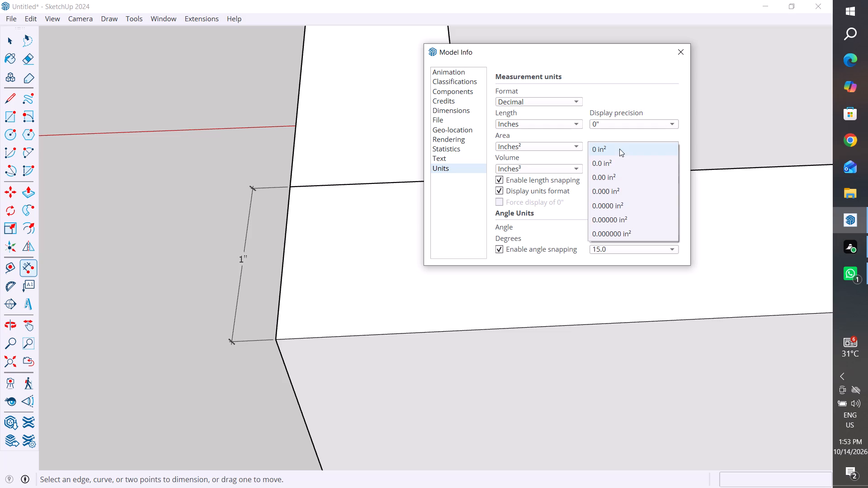
left_click(619, 149)
left_click(618, 164)
left_click(608, 169)
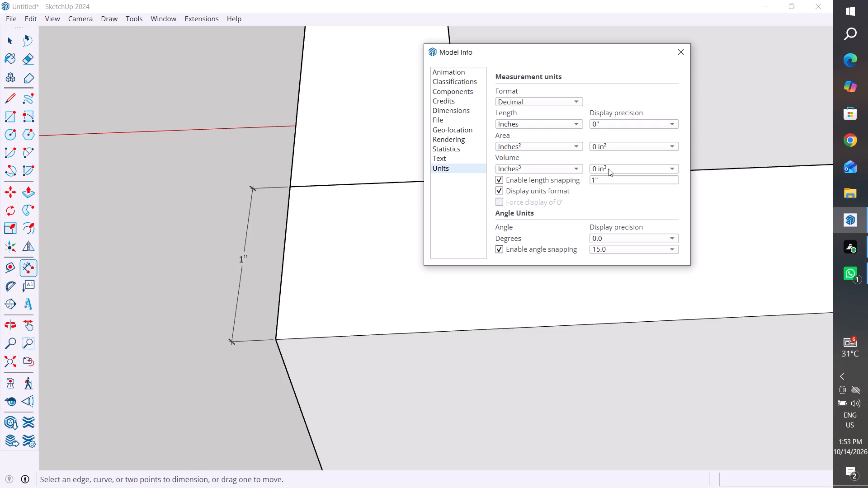
left_click(679, 52)
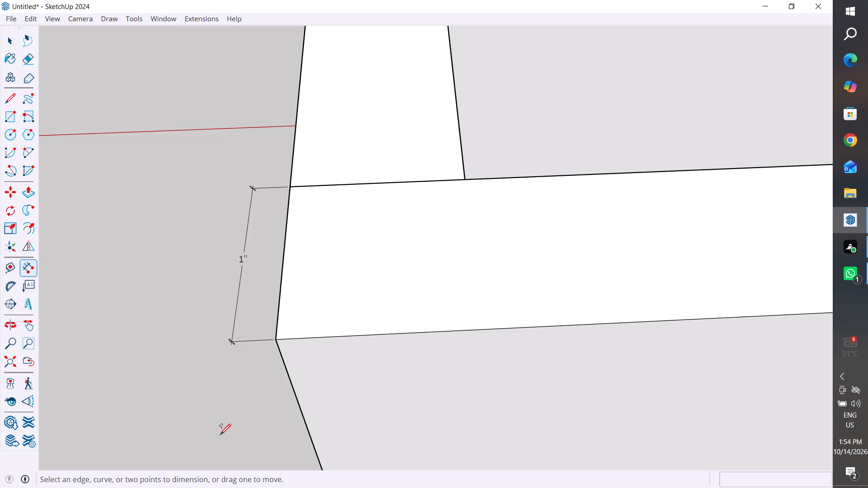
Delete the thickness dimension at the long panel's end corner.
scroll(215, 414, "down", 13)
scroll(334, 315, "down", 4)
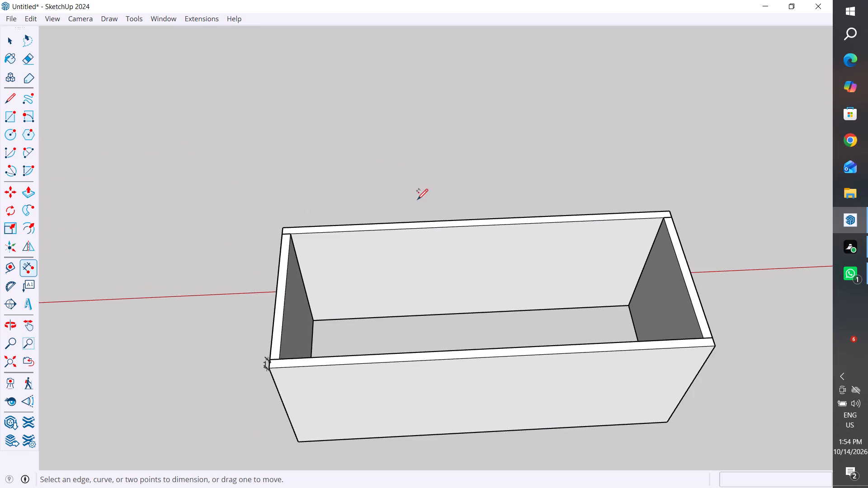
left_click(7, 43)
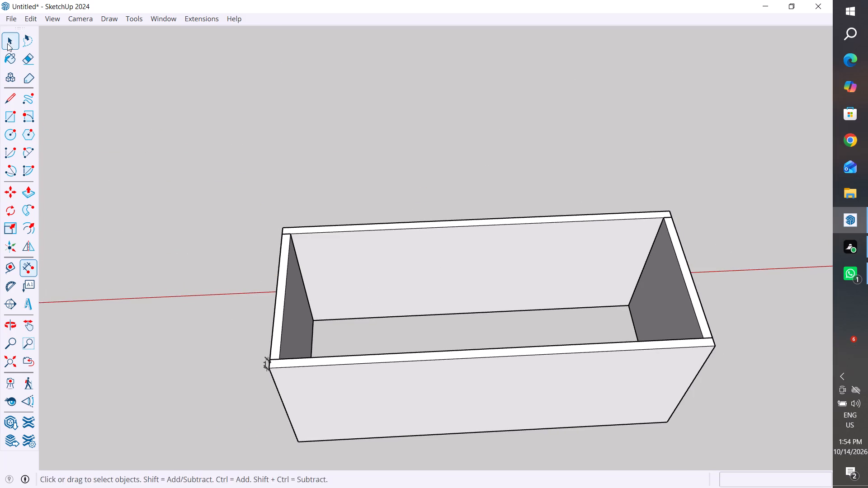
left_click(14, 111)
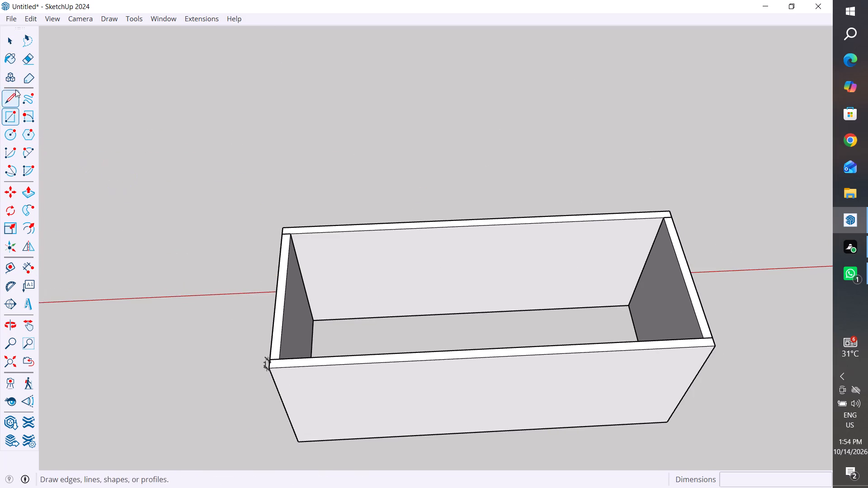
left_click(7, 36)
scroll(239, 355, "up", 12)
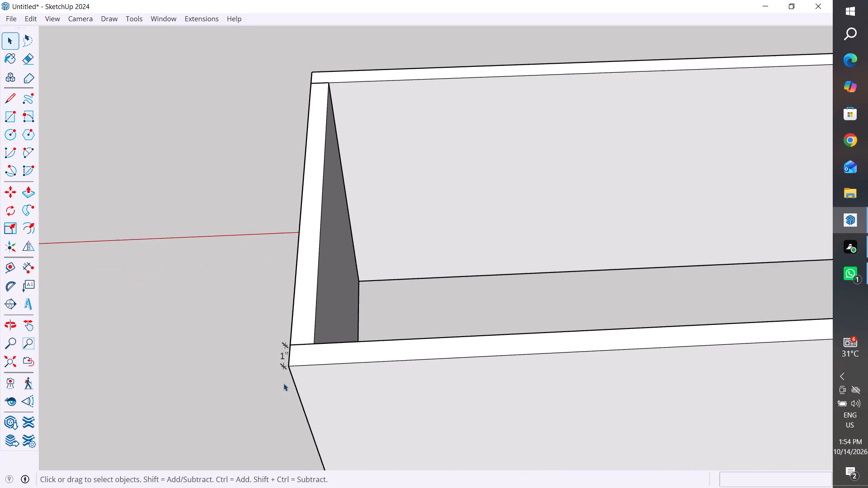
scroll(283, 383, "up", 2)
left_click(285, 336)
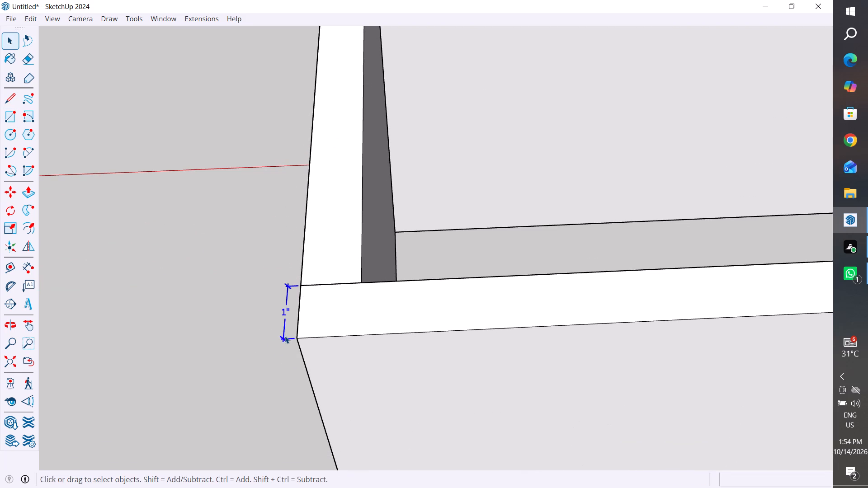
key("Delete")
Draw a 60" by 24" rectangle across the box's open rim, from one outer corner to the opposite outer corner.
scroll(222, 396, "down", 20)
middle_click_drag(330, 352, 368, 281)
scroll(342, 333, "up", 1)
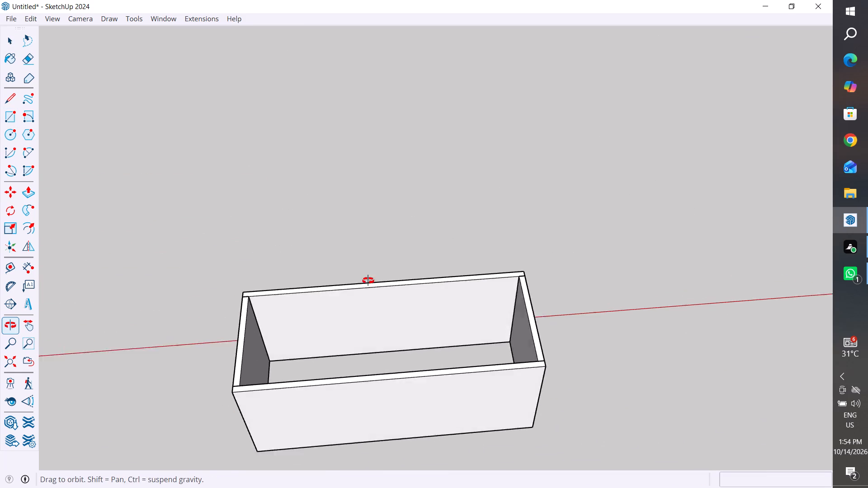
middle_click_drag(368, 281, 383, 229)
left_click(10, 118)
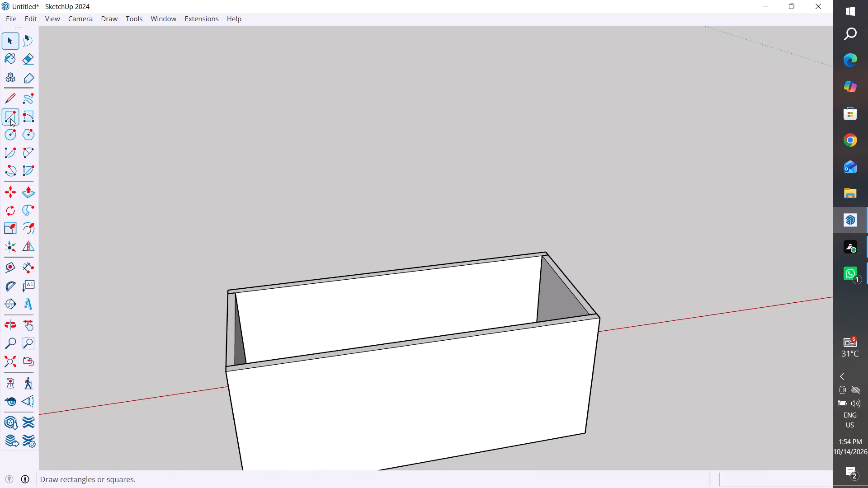
left_click(230, 287)
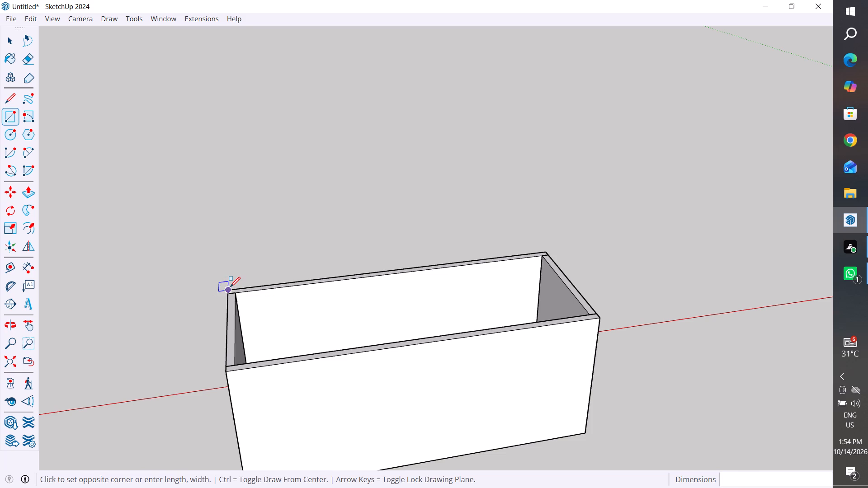
left_click(600, 319)
Push/Pull the new covering face outward from the box's rim, extending it by about 33" in the final pull.
left_click(11, 42)
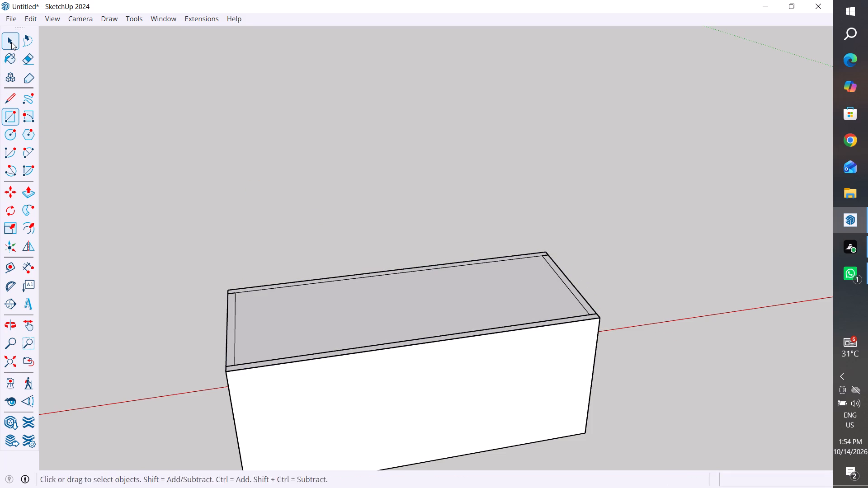
left_click(25, 235)
left_click(29, 198)
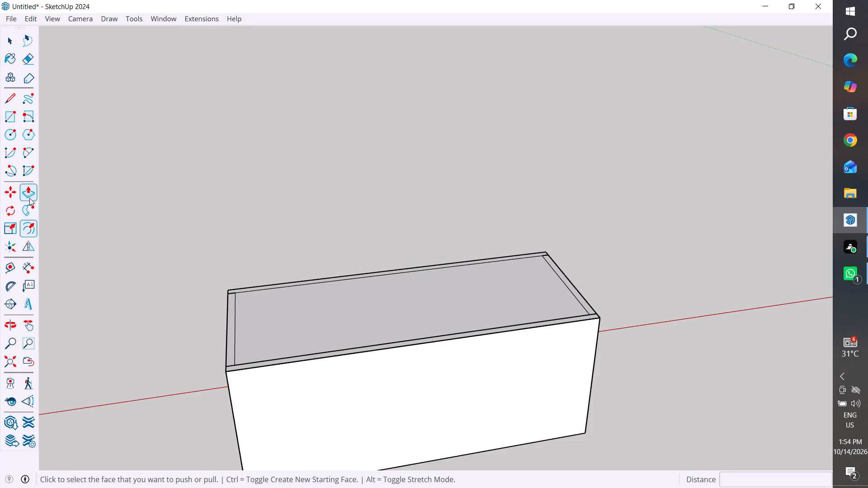
left_click(356, 331)
left_click(357, 328)
left_click(358, 325)
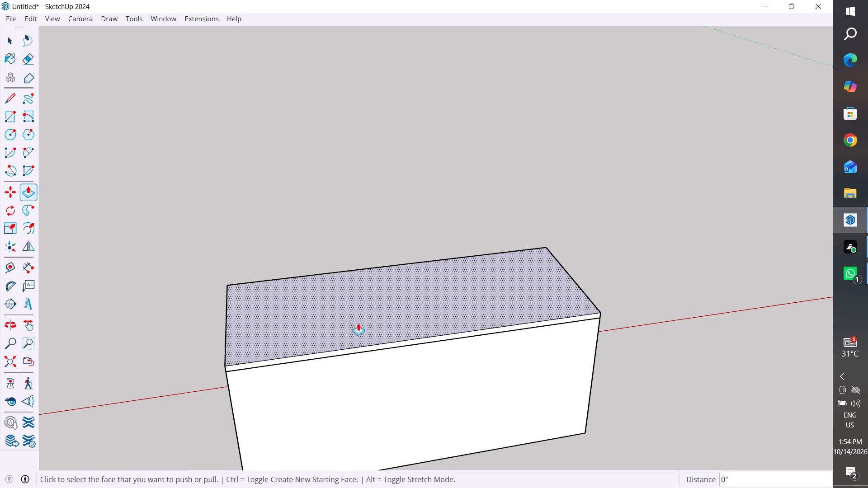
left_click_drag(424, 377, 472, 366)
left_click_drag(487, 363, 505, 333)
left_click_drag(467, 282, 78, 150)
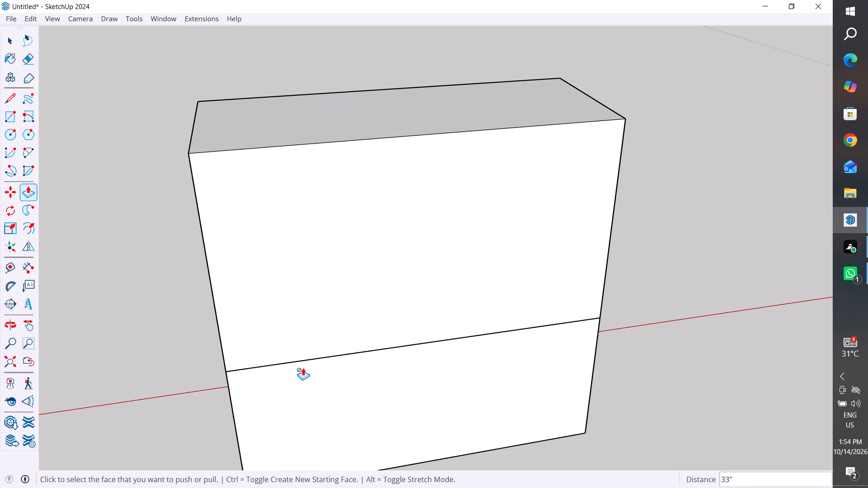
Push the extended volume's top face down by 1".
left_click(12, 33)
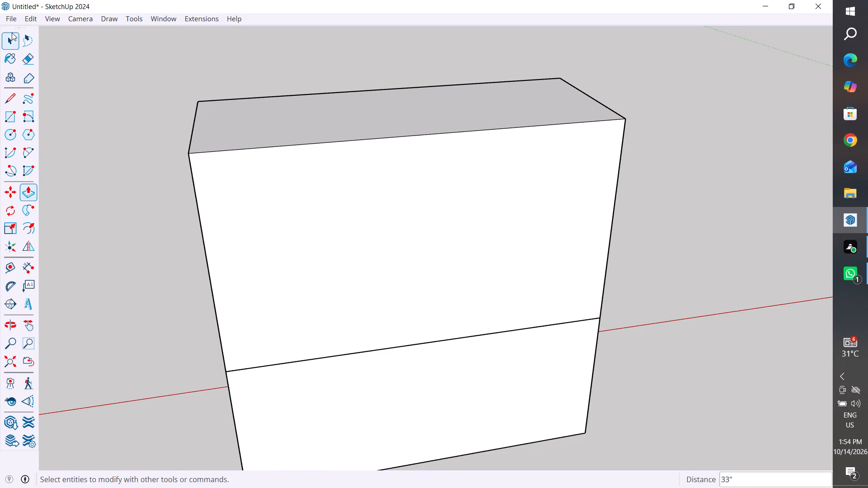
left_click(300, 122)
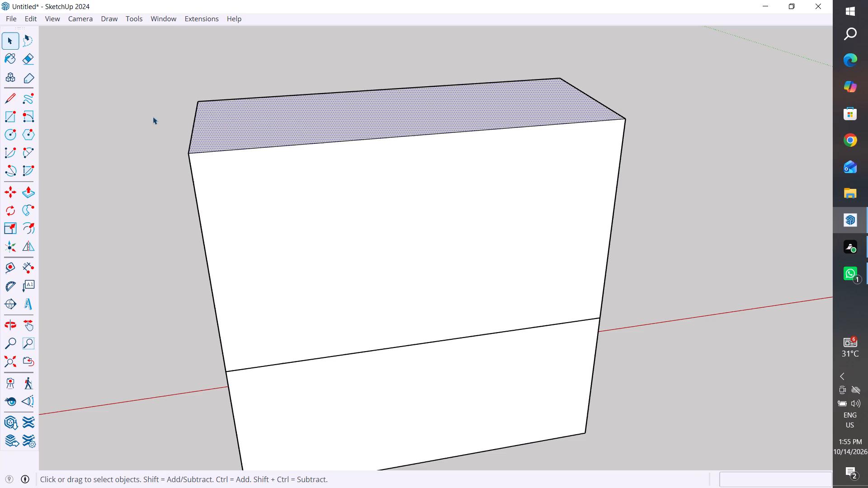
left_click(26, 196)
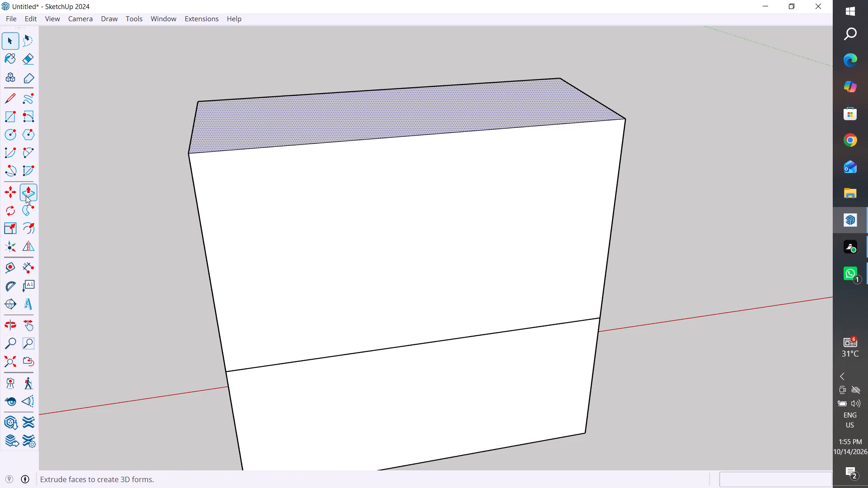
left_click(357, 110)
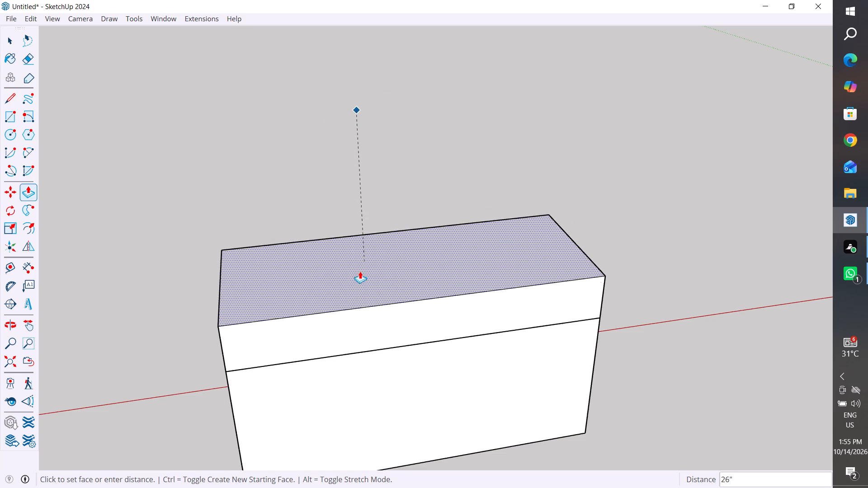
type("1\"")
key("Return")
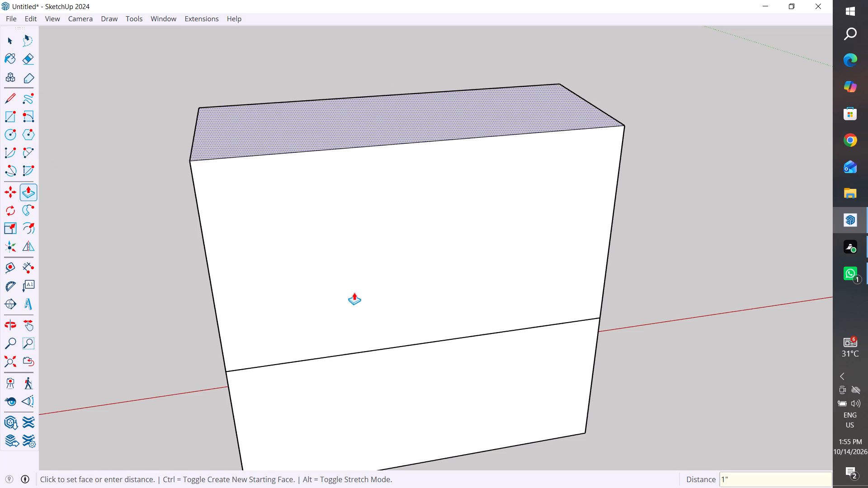
Undo the 1" push and the earlier 33" pull on the box's covering face.
key("ctrl+z")
key("ctrl+z")
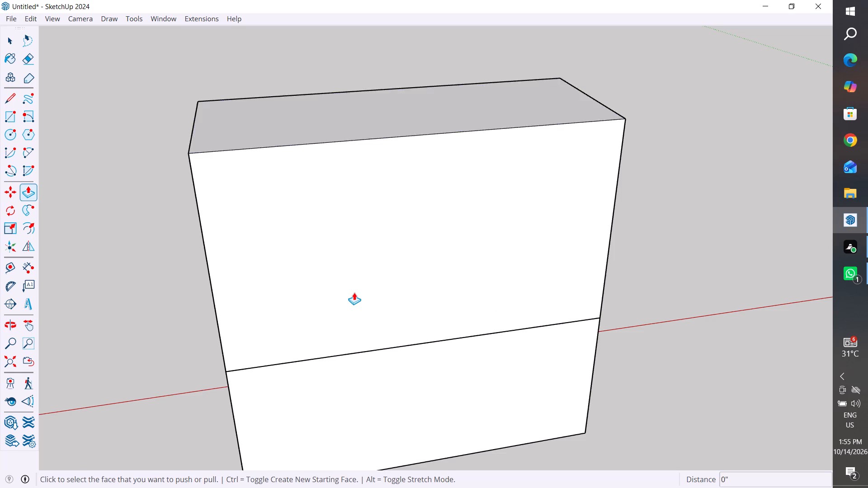
Select the thin covering panel with its edges and move it about 10" up, clear of the box.
left_click(9, 42)
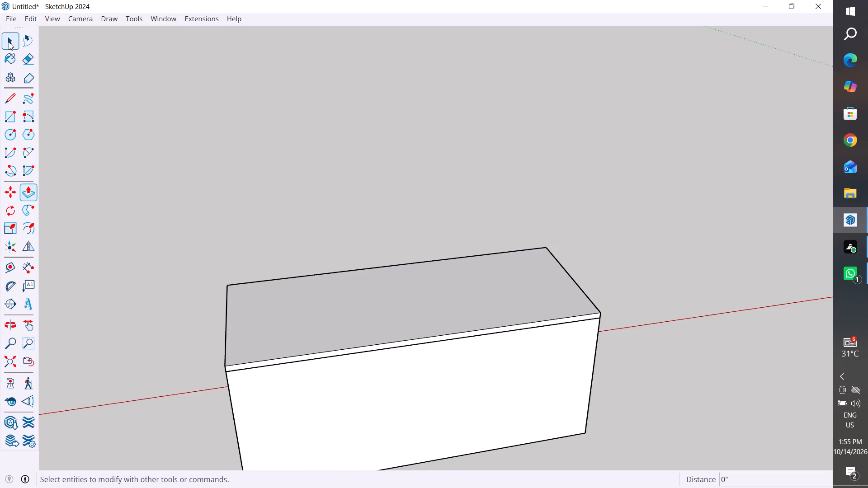
left_click(134, 210)
left_click(266, 335)
triple_click(266, 335)
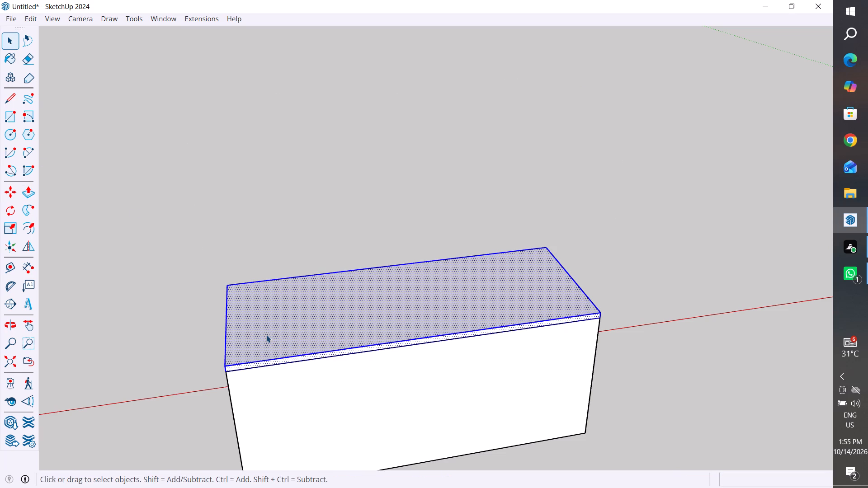
key("m")
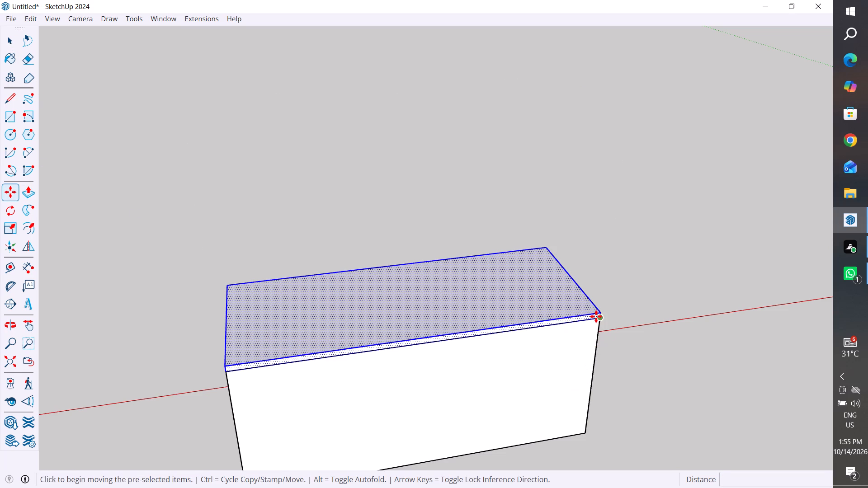
scroll(600, 320, "up", 9)
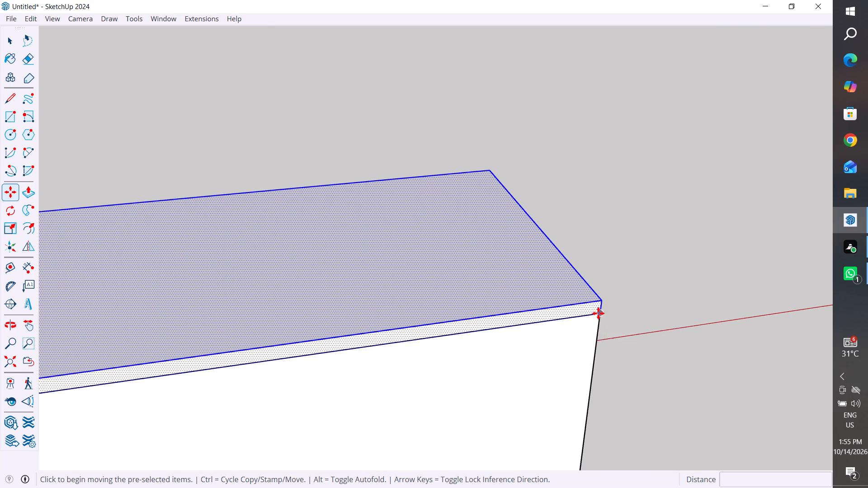
left_click(598, 312)
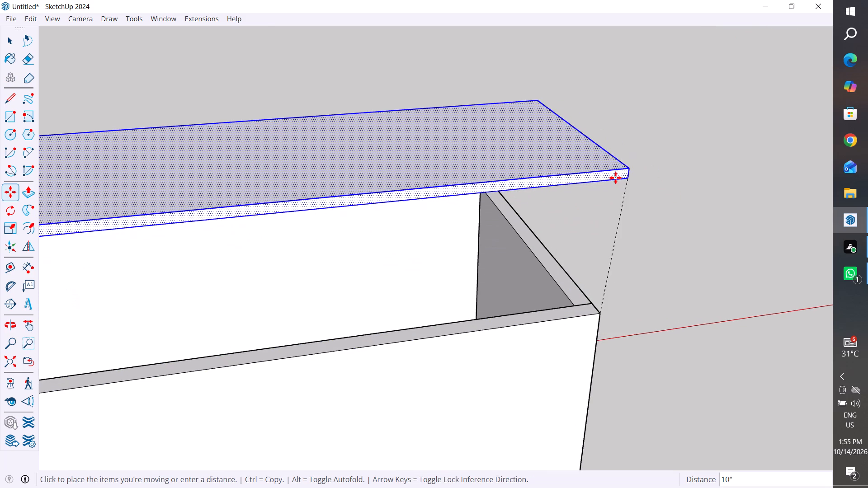
left_click(613, 174)
Select all faces and edges of the raised top panel and make them a group.
left_click(10, 49)
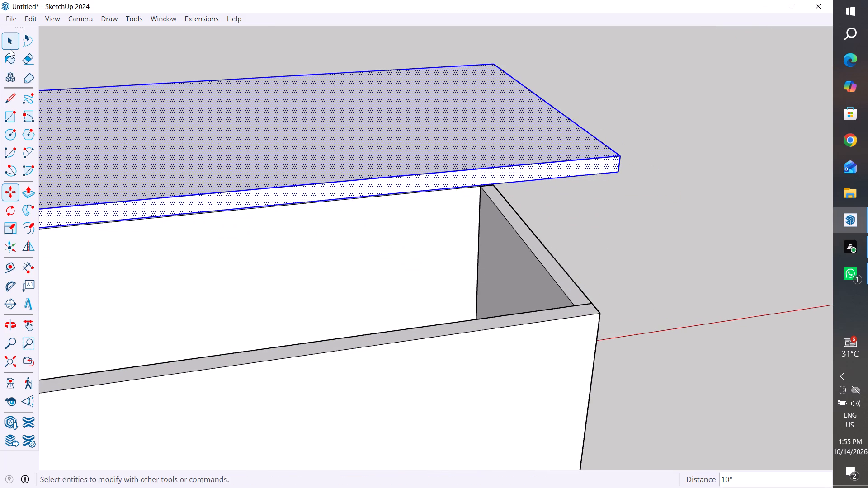
left_click(282, 87)
left_click(629, 256)
scroll(651, 295, "down", 10)
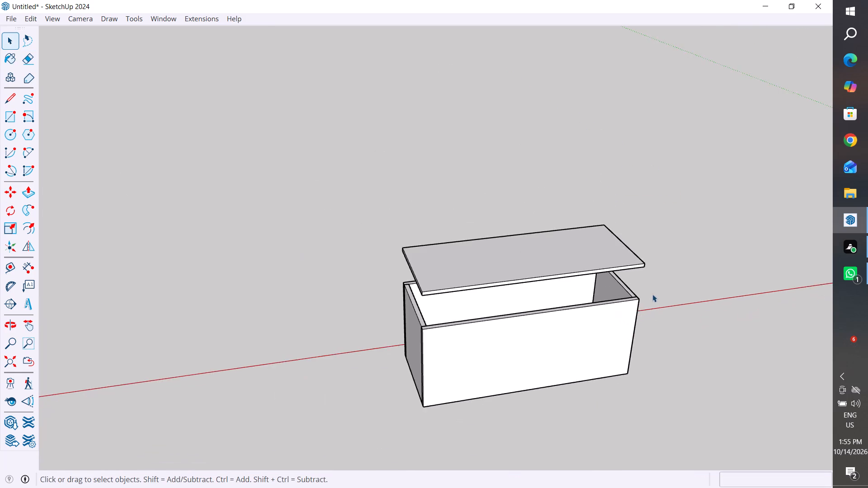
middle_click_drag(652, 294, 603, 167)
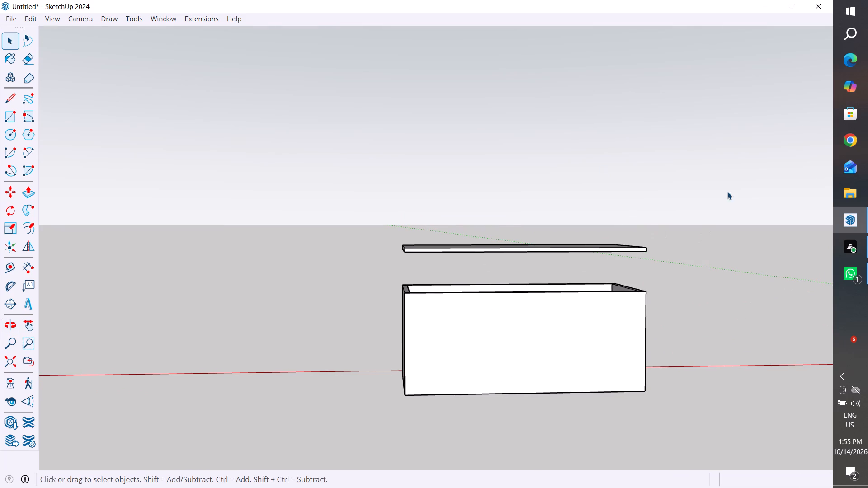
left_click_drag(727, 192, 368, 279)
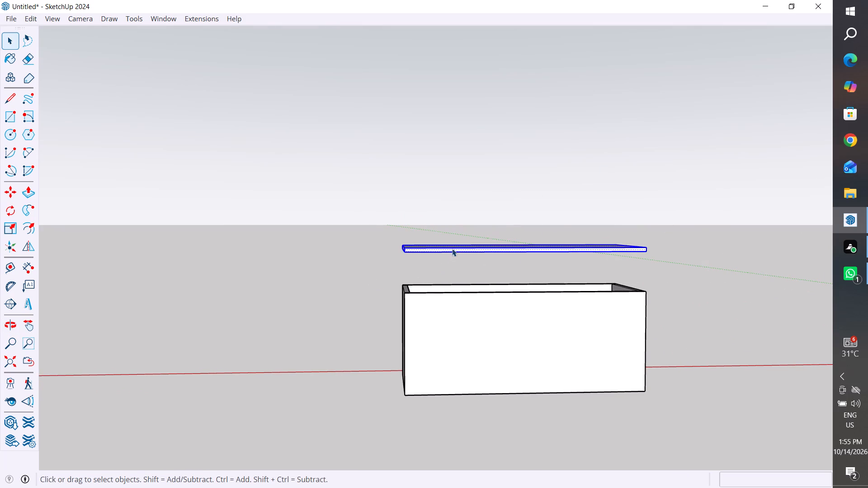
right_click(452, 249)
left_click(505, 103)
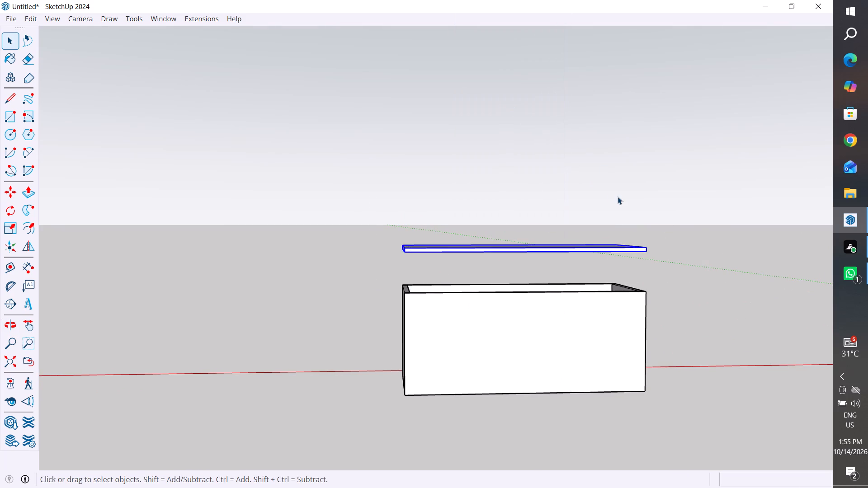
left_click(618, 197)
Move the grouped top panel back down, aligning its lower corner with the matching outer corner of the box's rim.
scroll(662, 365, "down", 4)
middle_click_drag(669, 364, 622, 442)
scroll(680, 380, "up", 6)
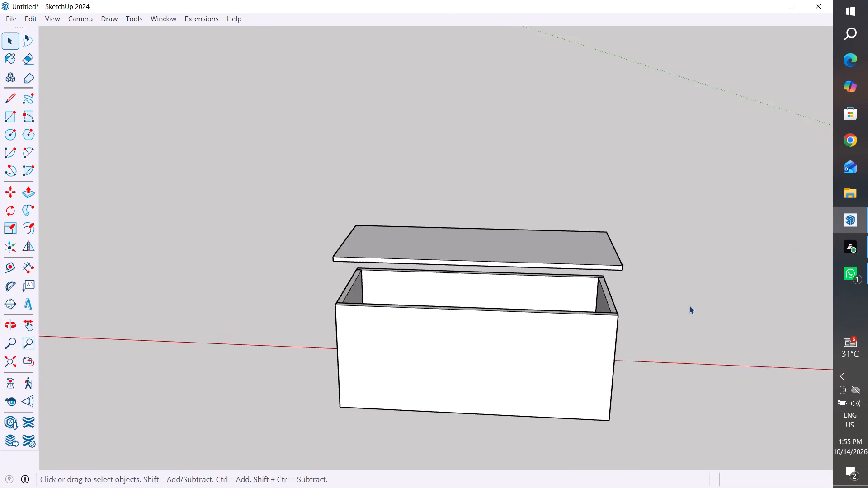
scroll(689, 306, "up", 2)
scroll(609, 281, "up", 4)
left_click(554, 218)
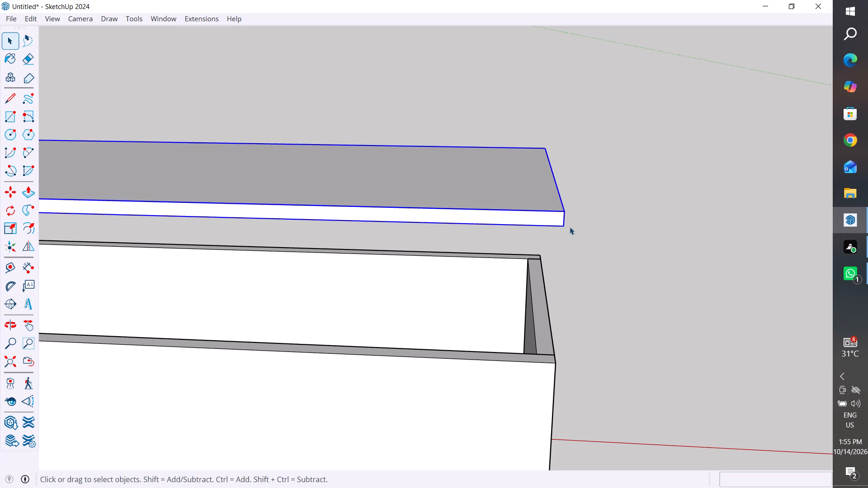
key("m")
left_click(567, 228)
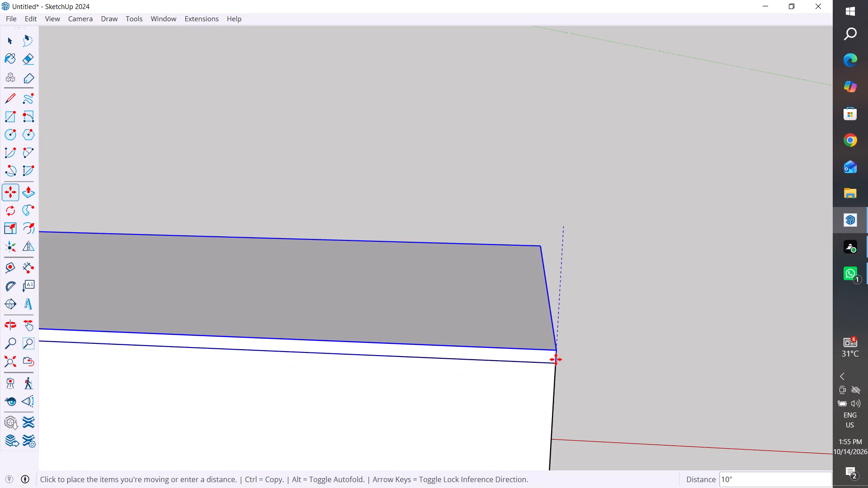
left_click(556, 359)
scroll(558, 394, "up", 5)
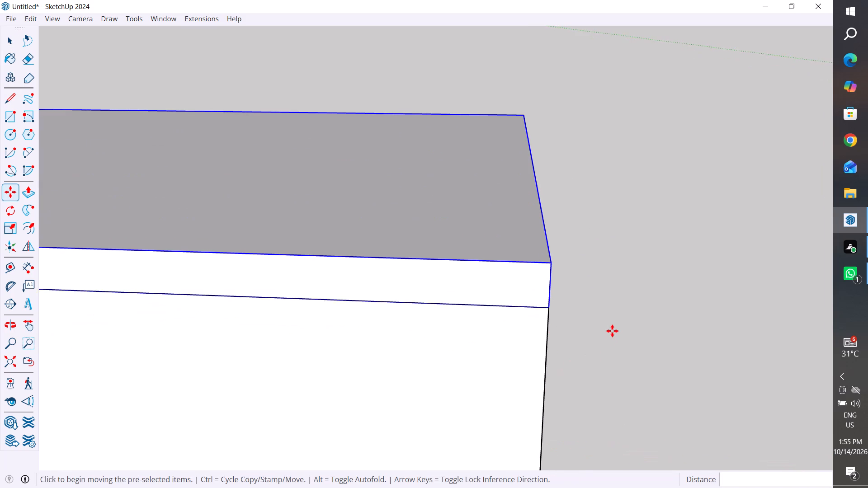
scroll(609, 336, "down", 12)
left_click(9, 45)
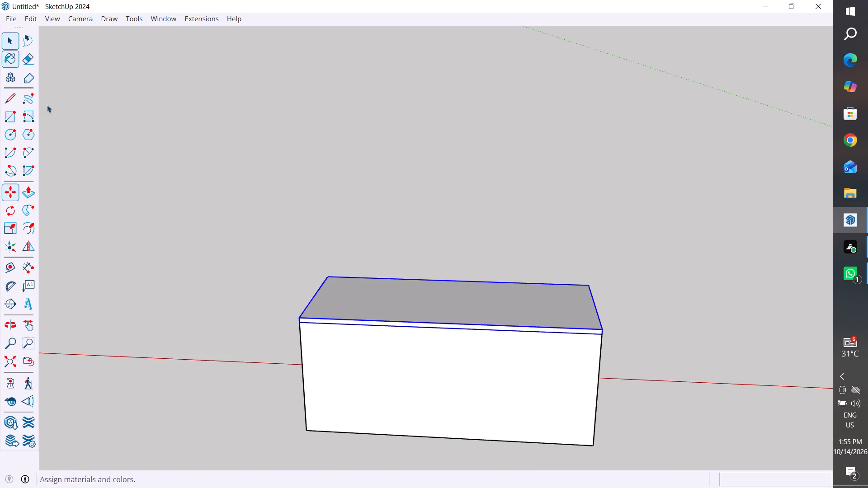
left_click(245, 225)
Examine the covered box from its ends, long sides and underside to check how the panels meet.
scroll(504, 387, "down", 1)
middle_click_drag(504, 387, 66, 404)
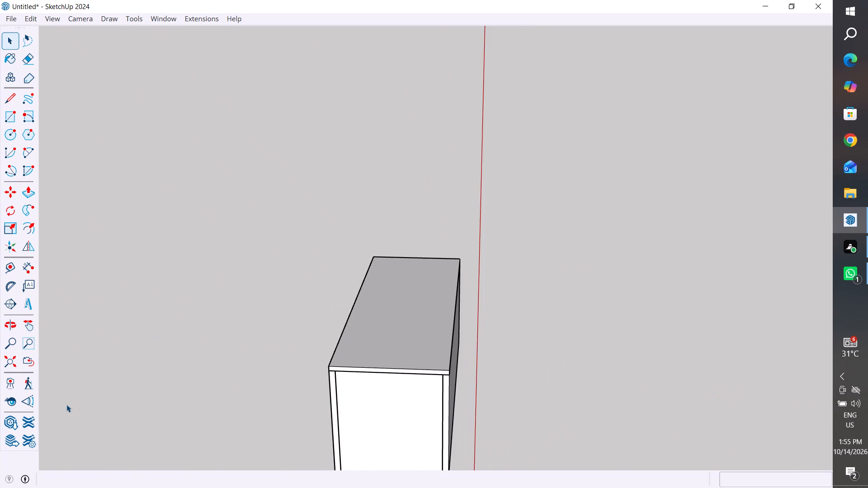
middle_click_drag(309, 372, 18, 389)
scroll(150, 358, "up", 3)
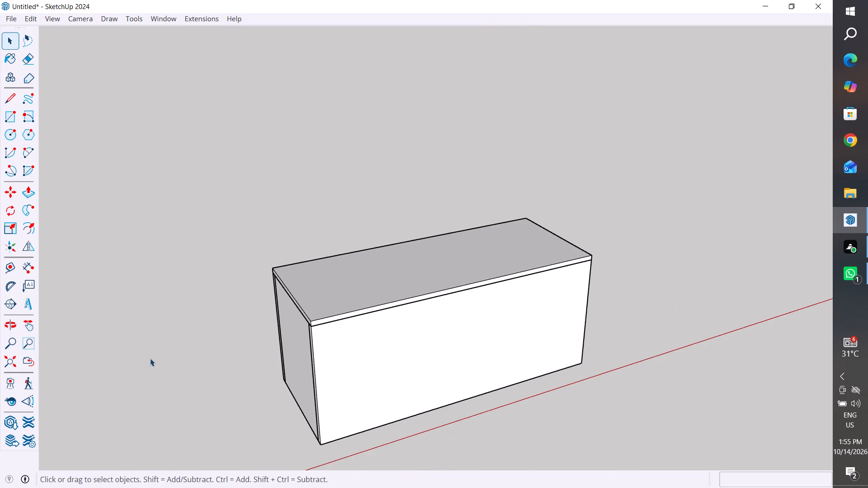
scroll(302, 323, "up", 3)
middle_click_drag(406, 352, 664, 273)
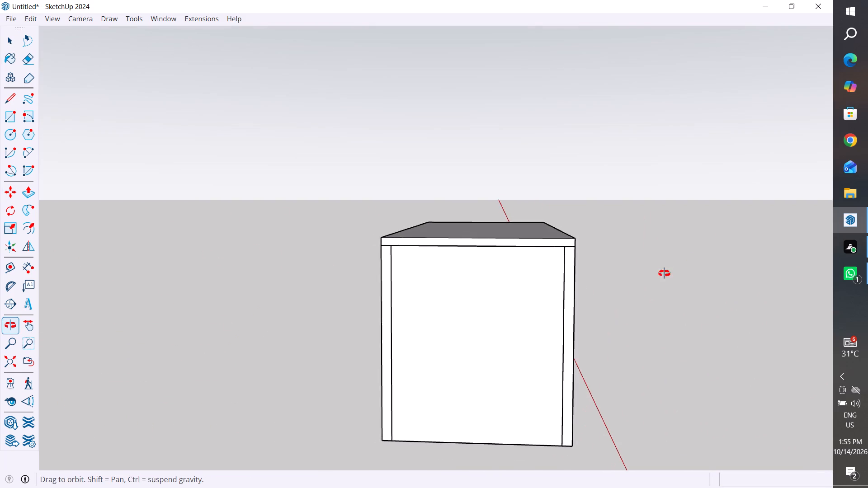
middle_click_drag(664, 273, 612, 278)
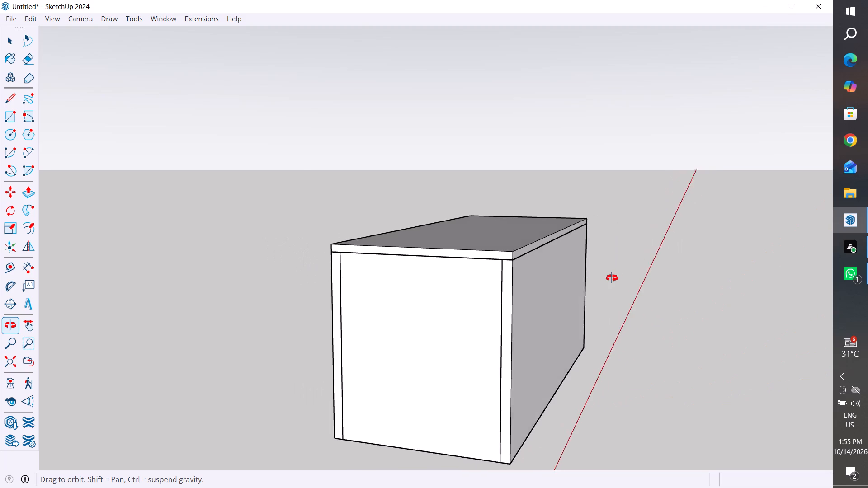
middle_click_drag(612, 278, 104, 206)
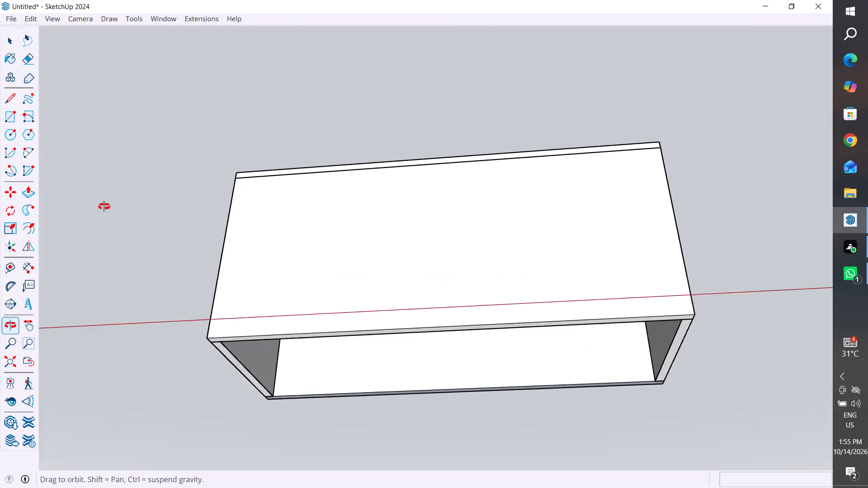
middle_click_drag(104, 206, 364, 328)
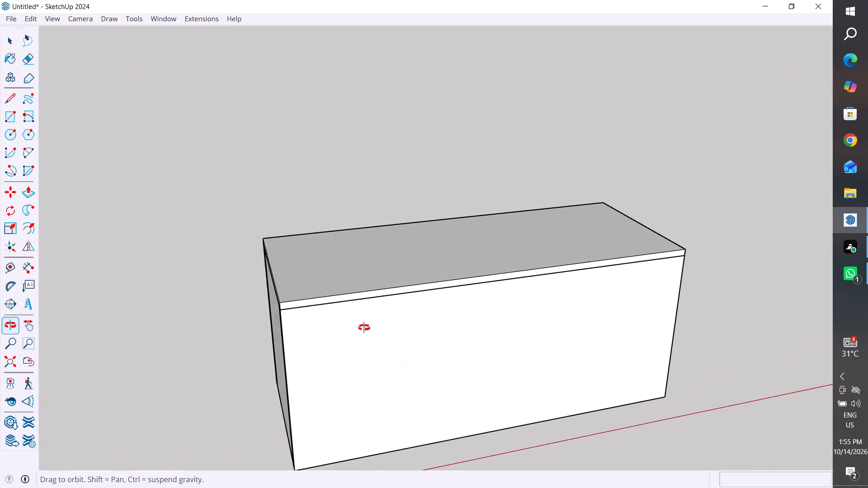
middle_click_drag(364, 328, 367, 323)
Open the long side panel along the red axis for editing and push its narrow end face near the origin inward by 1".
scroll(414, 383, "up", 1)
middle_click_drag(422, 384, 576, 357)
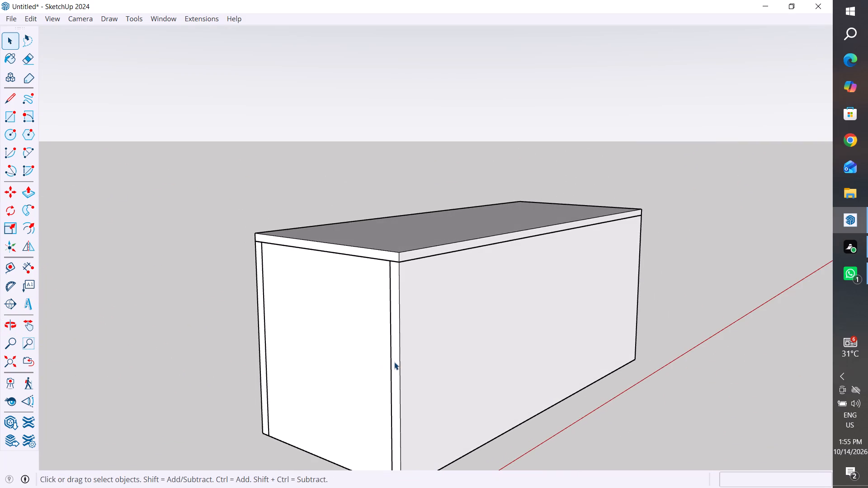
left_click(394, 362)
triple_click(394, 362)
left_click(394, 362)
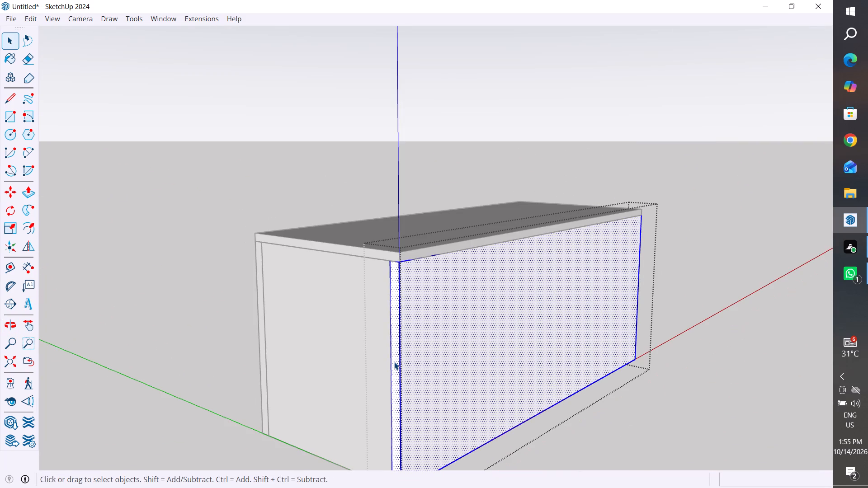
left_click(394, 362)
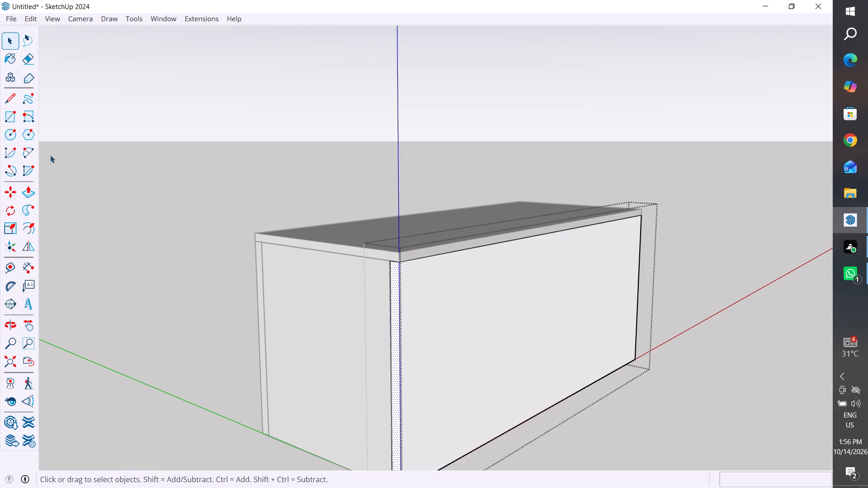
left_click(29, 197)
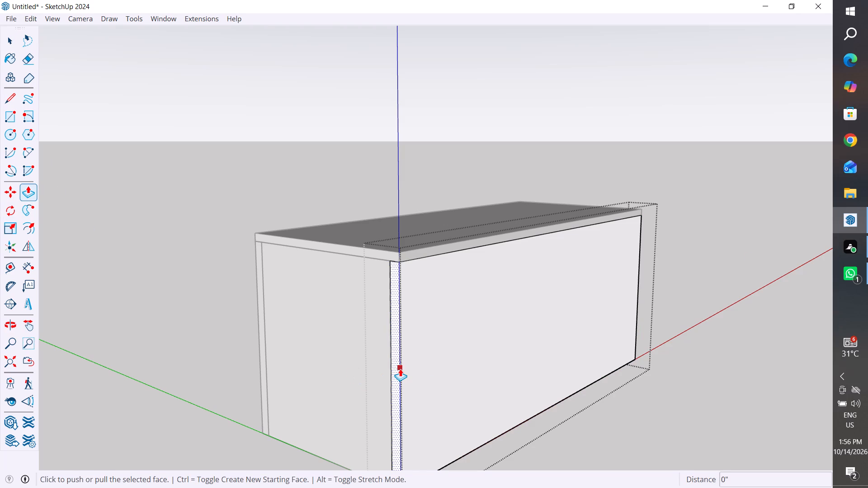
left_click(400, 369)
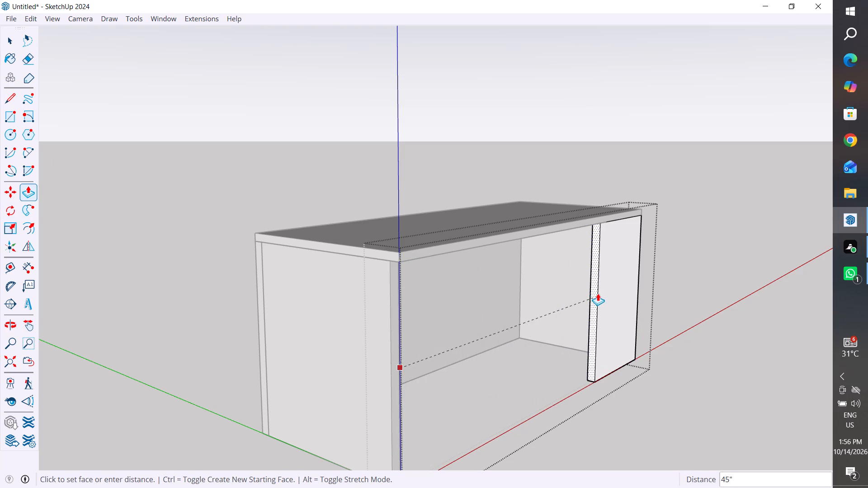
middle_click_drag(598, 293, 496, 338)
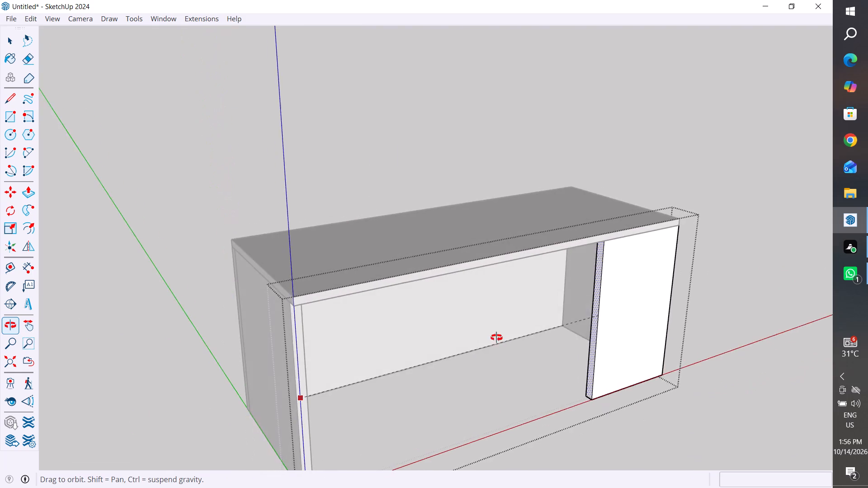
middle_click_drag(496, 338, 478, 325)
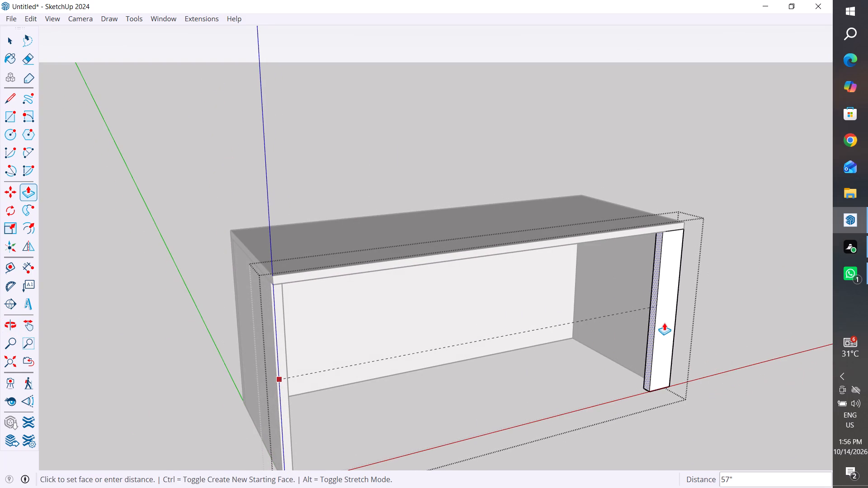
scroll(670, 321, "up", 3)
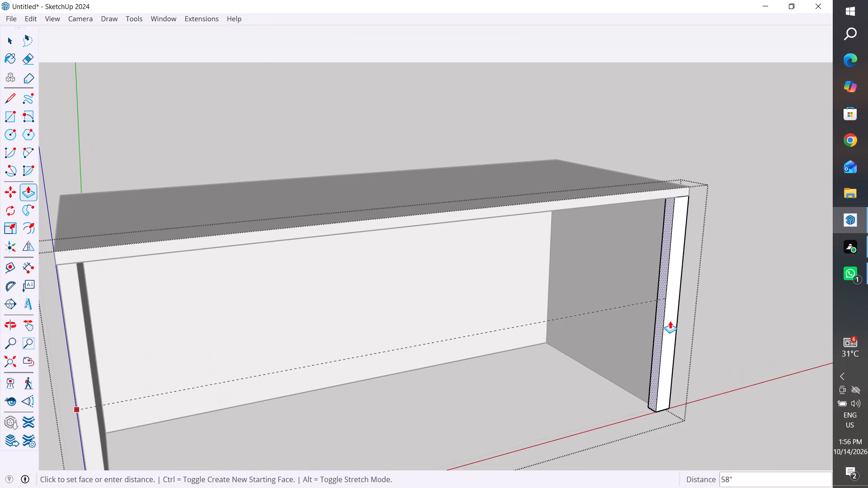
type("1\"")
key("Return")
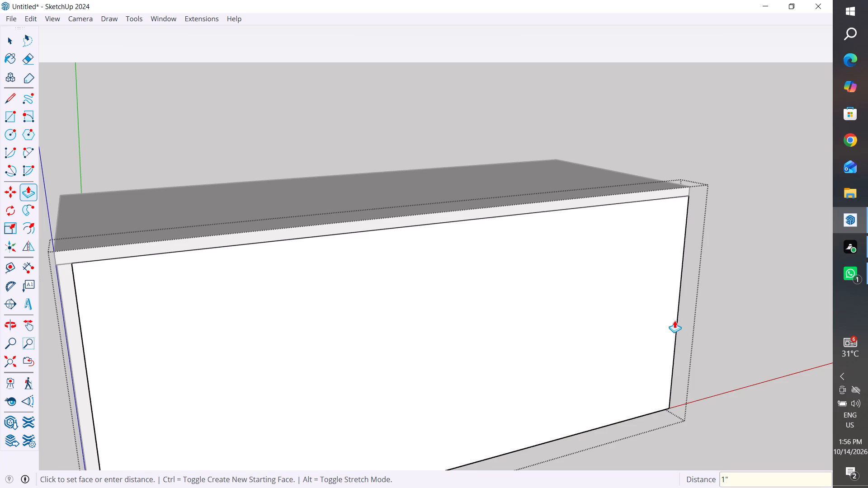
Measure the top panel's edge thickness at the corner near the origin with the Dimension tool, and close the panel's group.
scroll(675, 320, "down", 4)
middle_click_drag(774, 313, 725, 353)
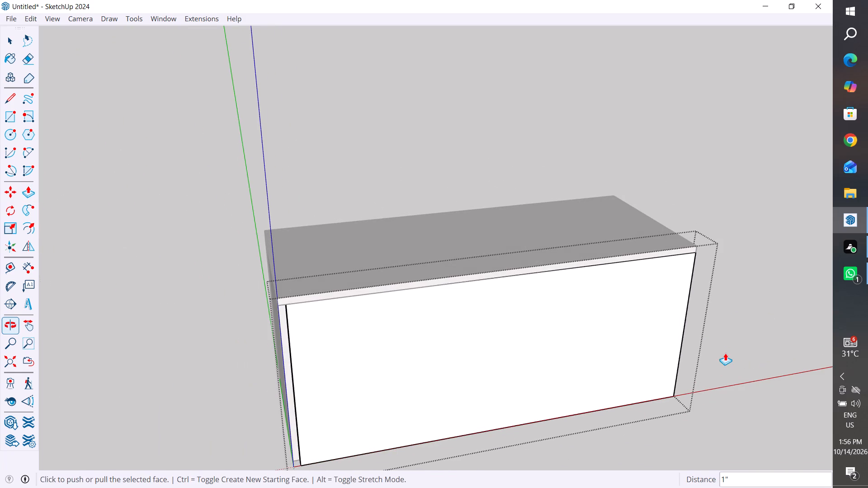
middle_click_drag(714, 384, 827, 306)
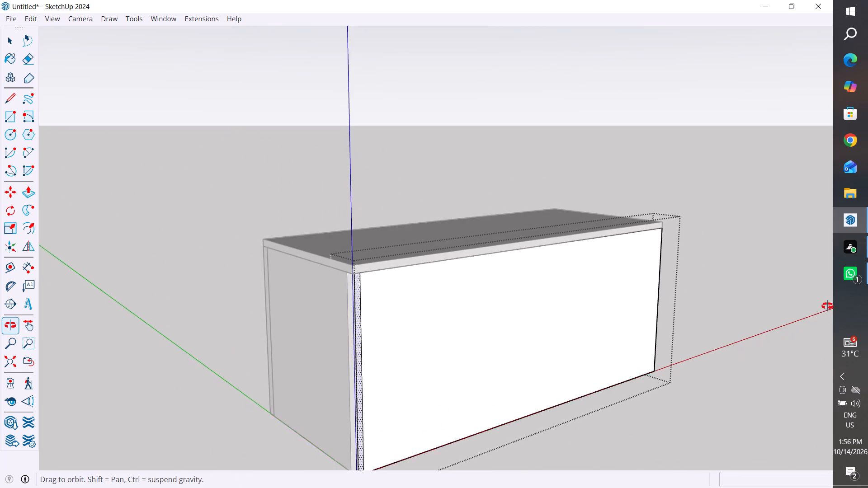
middle_click_drag(827, 306, 844, 262)
scroll(387, 407, "up", 7)
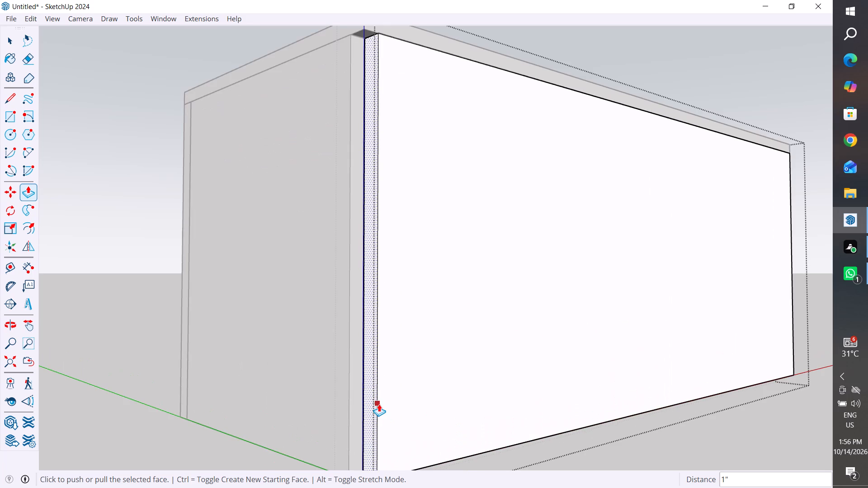
middle_click_drag(646, 277, 600, 400)
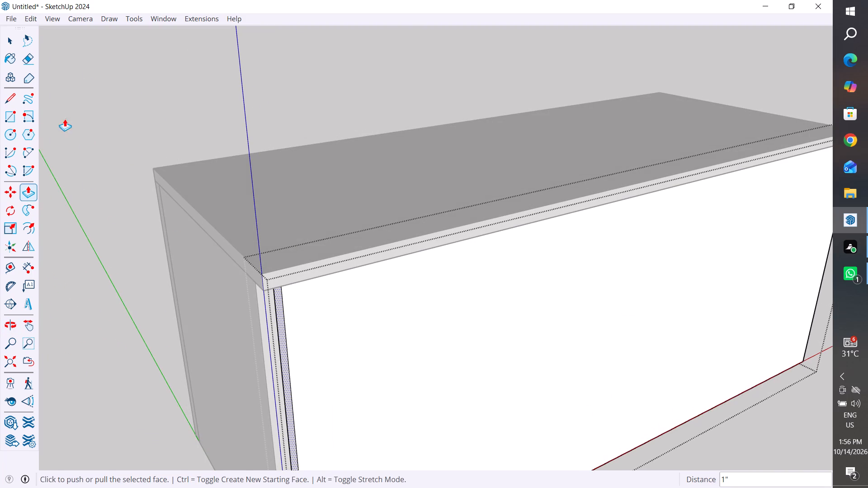
left_click(7, 34)
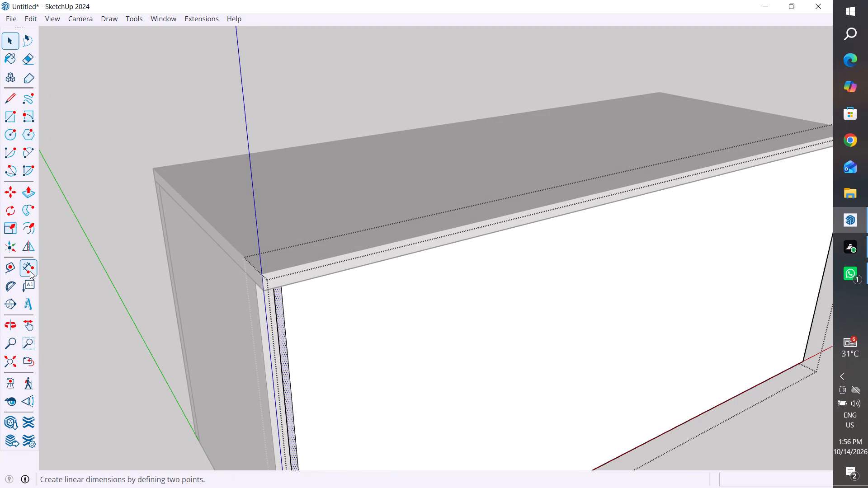
left_click(30, 271)
scroll(249, 322, "up", 4)
middle_click_drag(274, 316, 591, 263)
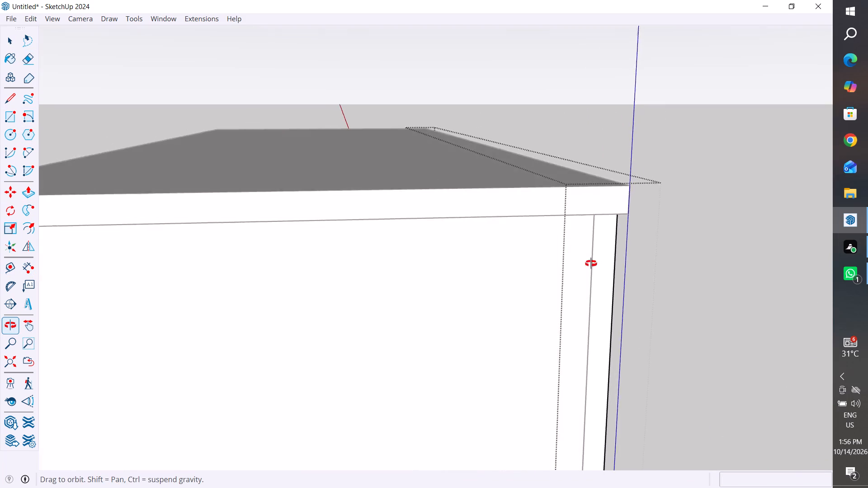
middle_click_drag(591, 263, 552, 298)
left_click(595, 256)
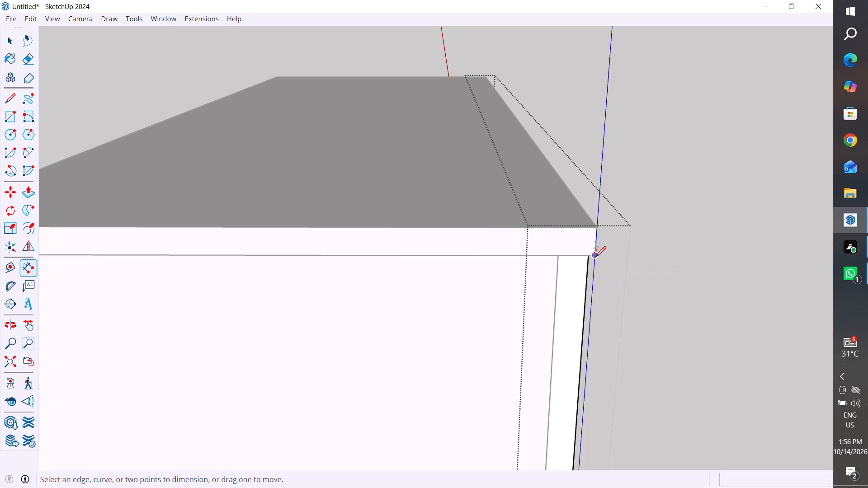
left_click(599, 226)
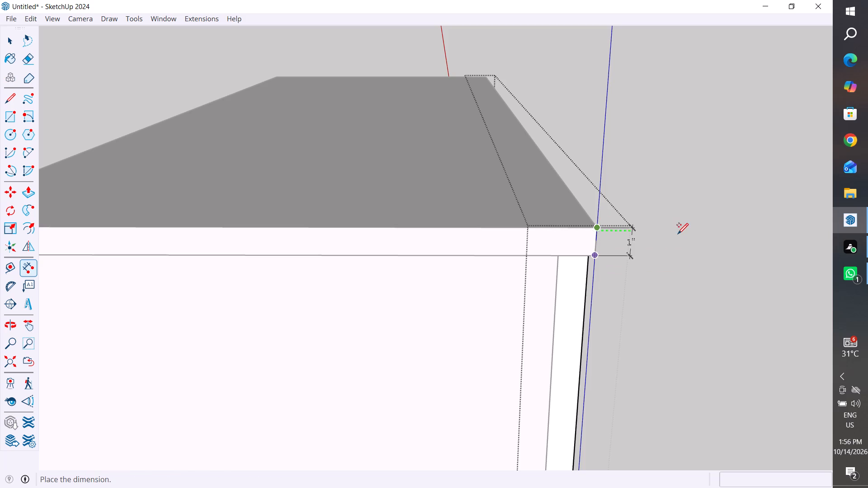
key("Escape")
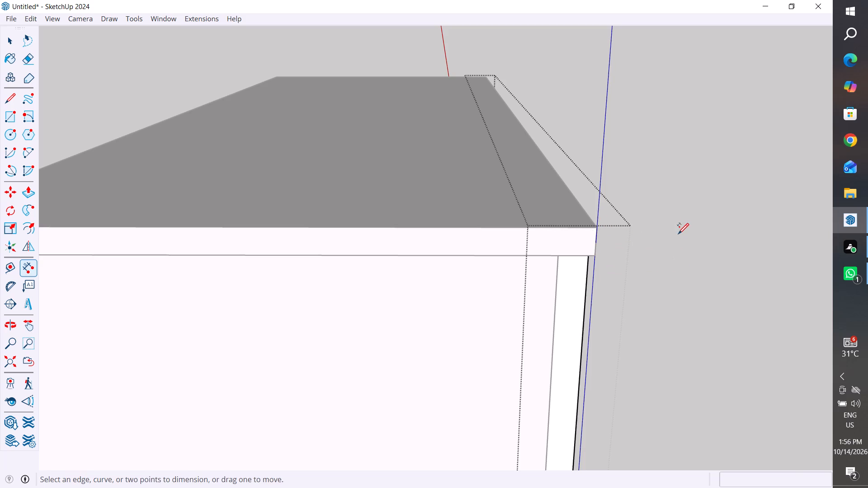
key("Escape")
key("Escape")
left_click(9, 42)
scroll(613, 319, "down", 6)
middle_click_drag(724, 293, 628, 274)
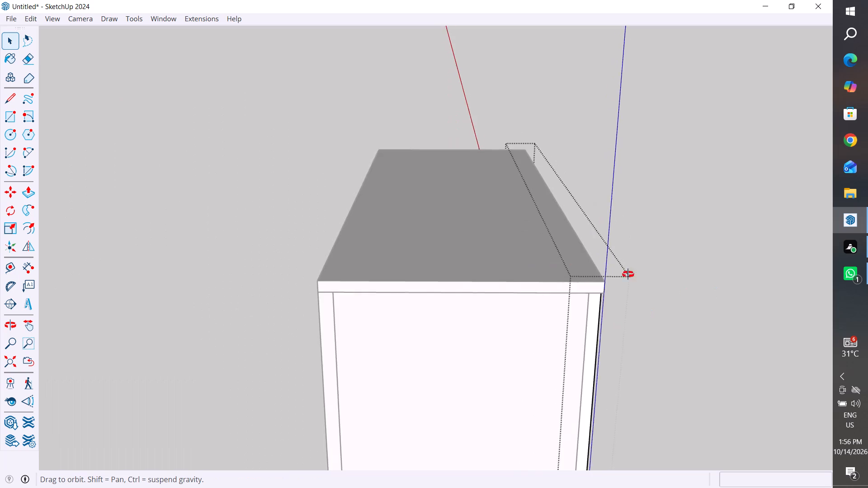
middle_click_drag(628, 274, 338, 296)
scroll(338, 296, "up", 3)
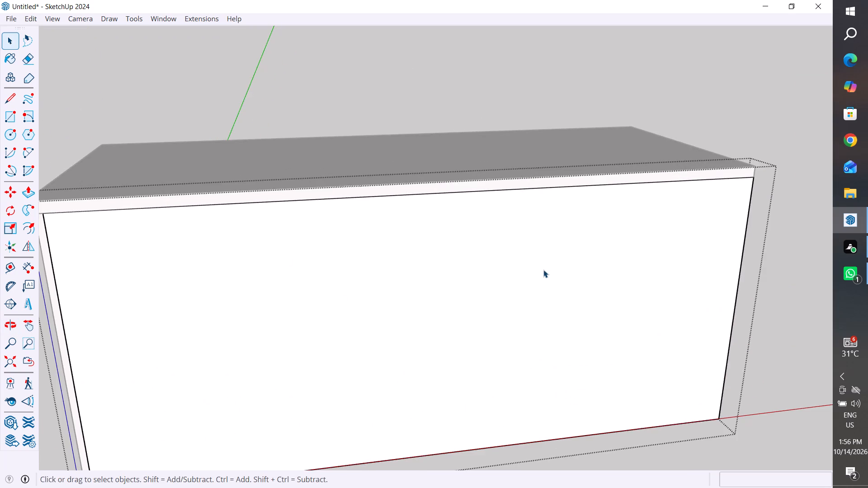
scroll(543, 270, "down", 4)
middle_click_drag(330, 286, 527, 227)
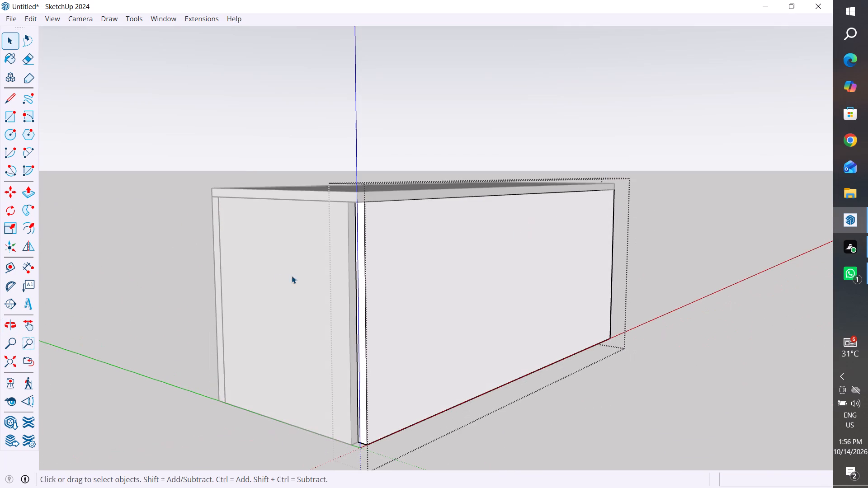
left_click(107, 290)
Reopen the long side panel and push its end face near the origin about 58" along it, to the opposite end panel's inner corner.
scroll(310, 354, "up", 3)
scroll(369, 370, "down", 4)
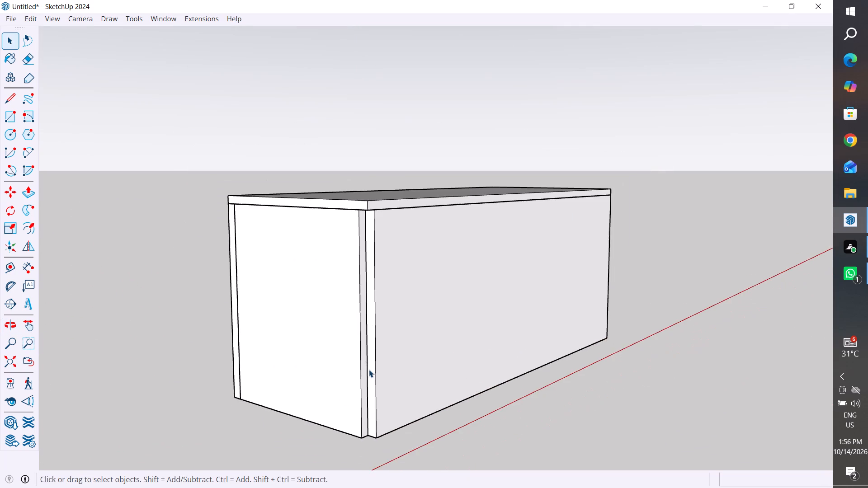
middle_click_drag(485, 365, 430, 175)
scroll(682, 385, "up", 2)
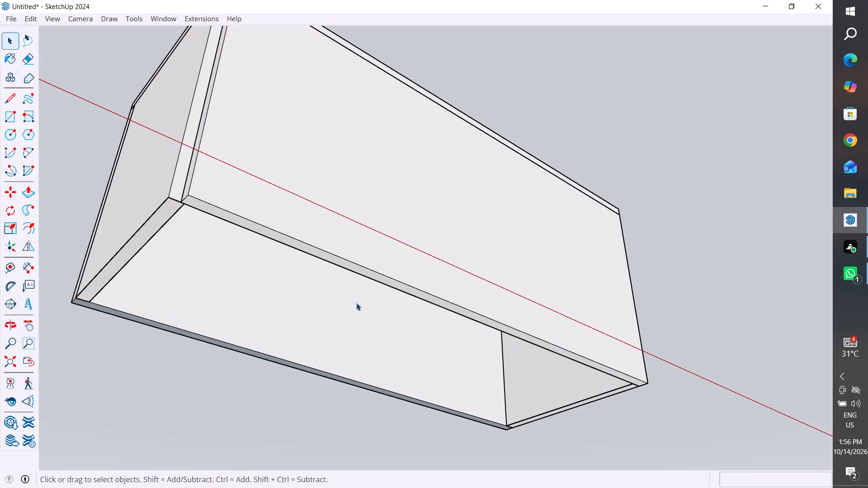
middle_click_drag(204, 211, 283, 233)
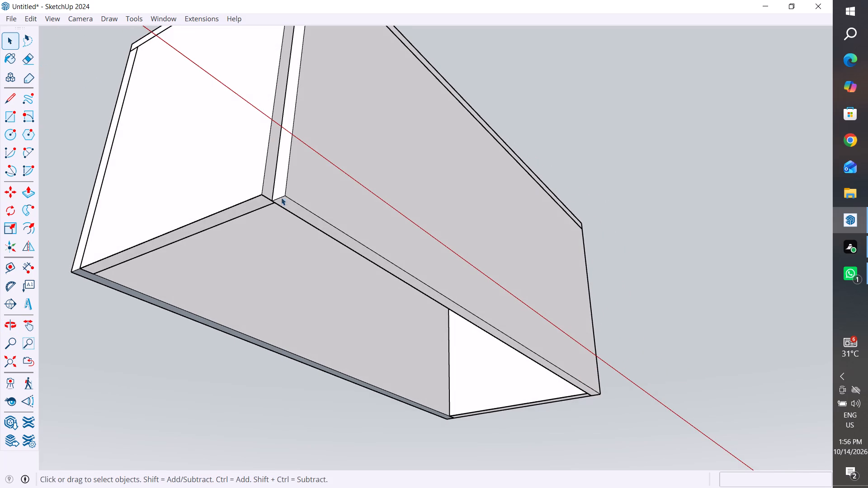
left_click(283, 187)
left_click(280, 176)
triple_click(284, 169)
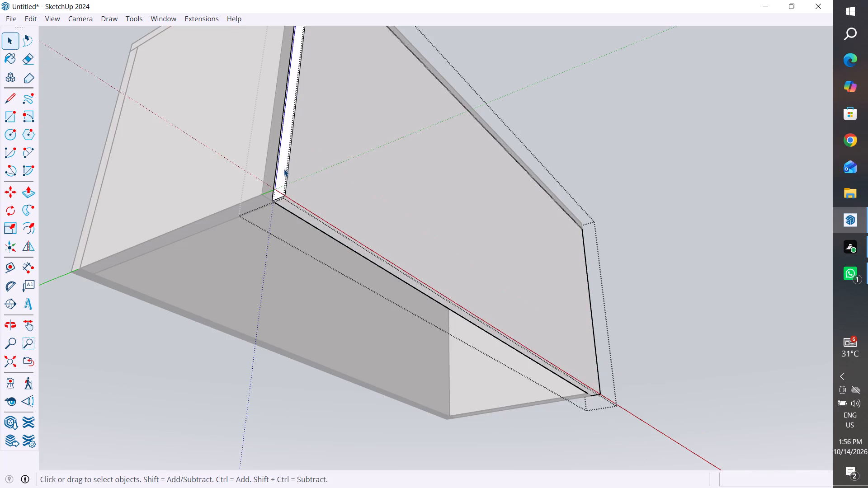
left_click(284, 169)
left_click(284, 164)
left_click(24, 195)
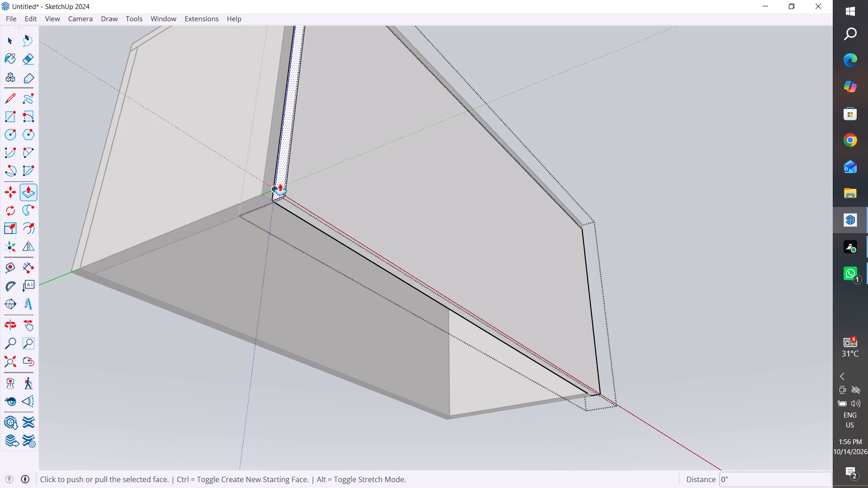
left_click(280, 183)
middle_click_drag(611, 395, 583, 333)
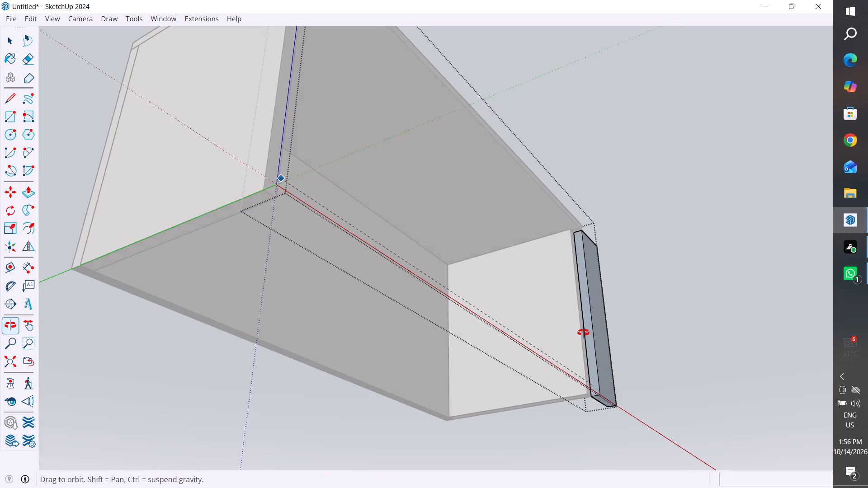
middle_click_drag(583, 333, 532, 249)
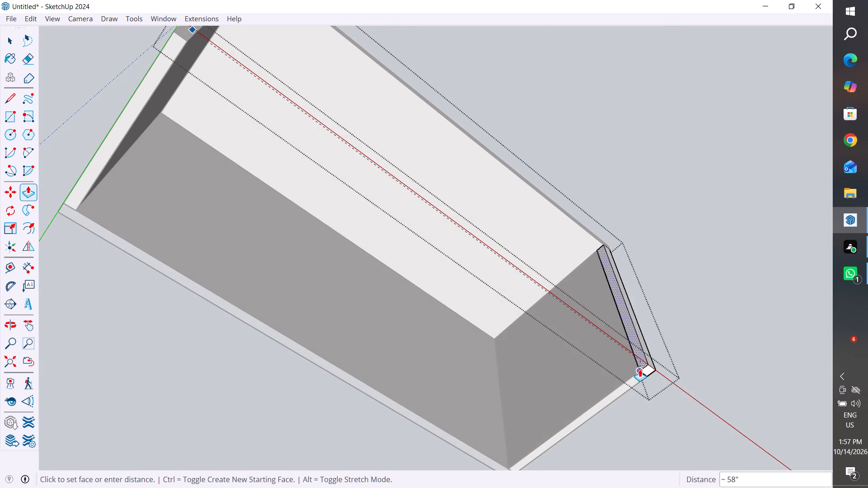
scroll(640, 369, "up", 10)
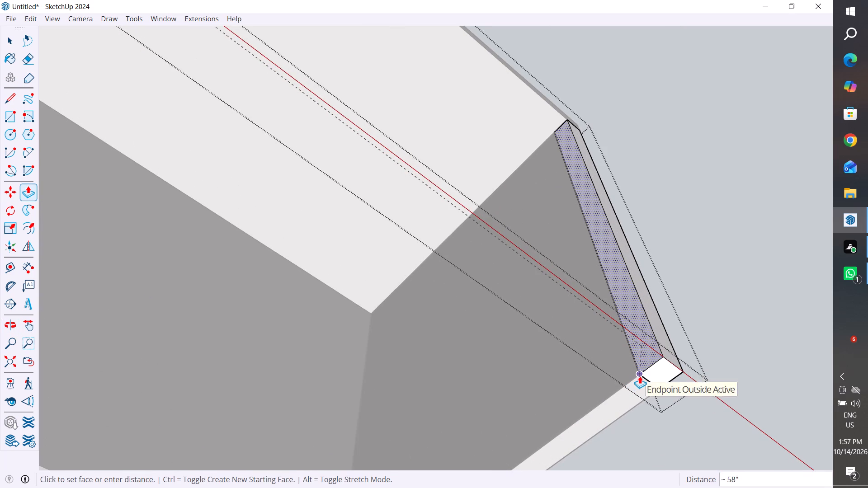
left_click(640, 376)
left_click(11, 44)
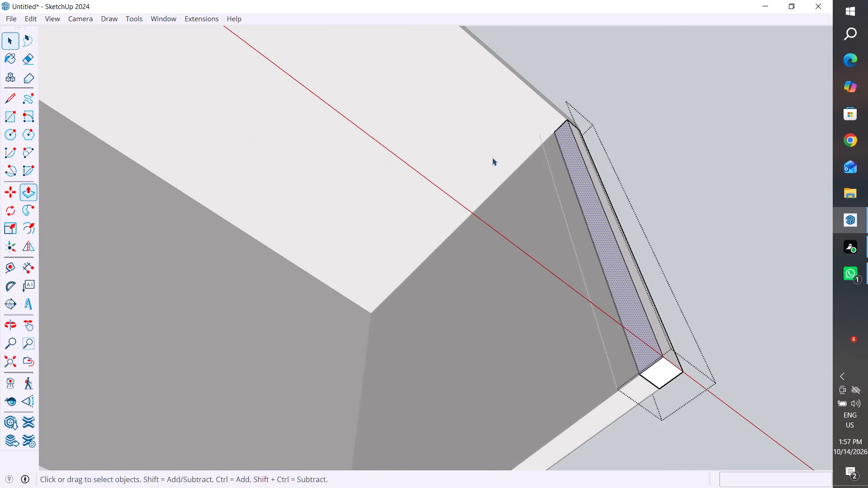
left_click(621, 140)
Place a vertical guide on the inside of the back panel, 24" from the inner corner at the end panel away from the origin.
scroll(621, 140, "down", 4)
middle_click_drag(669, 141, 511, 382)
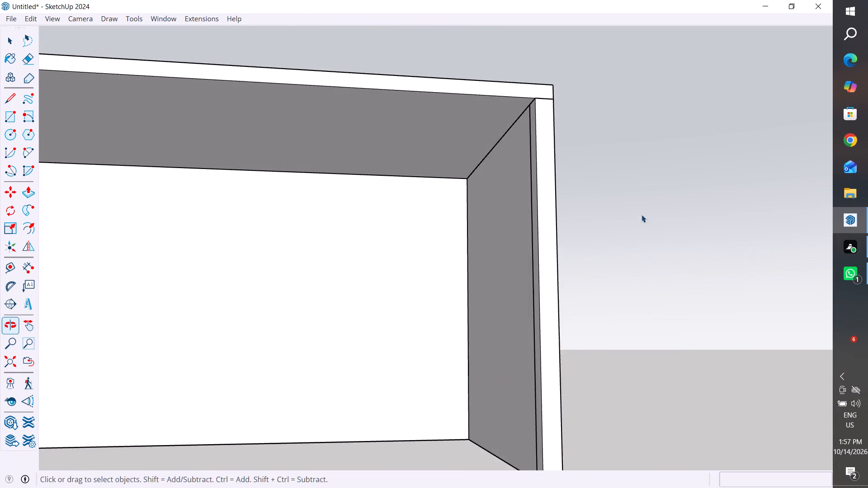
scroll(650, 198, "down", 5)
middle_click_drag(651, 214, 617, 272)
scroll(582, 204, "down", 4)
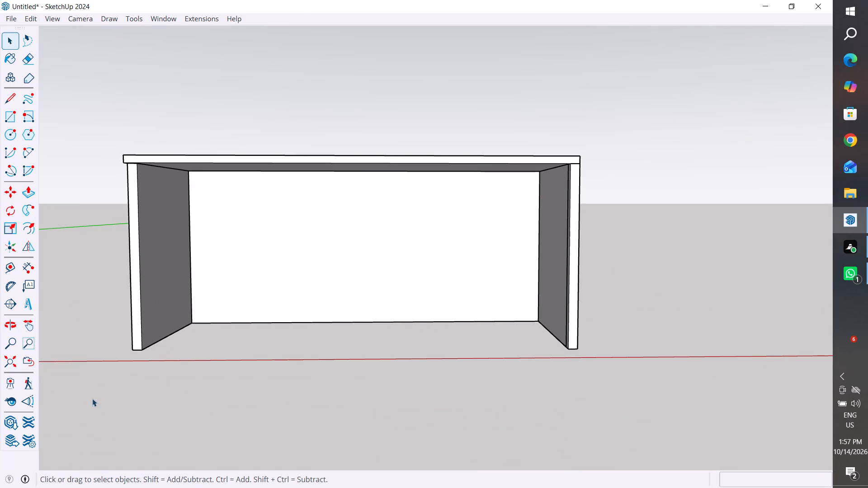
left_click(14, 265)
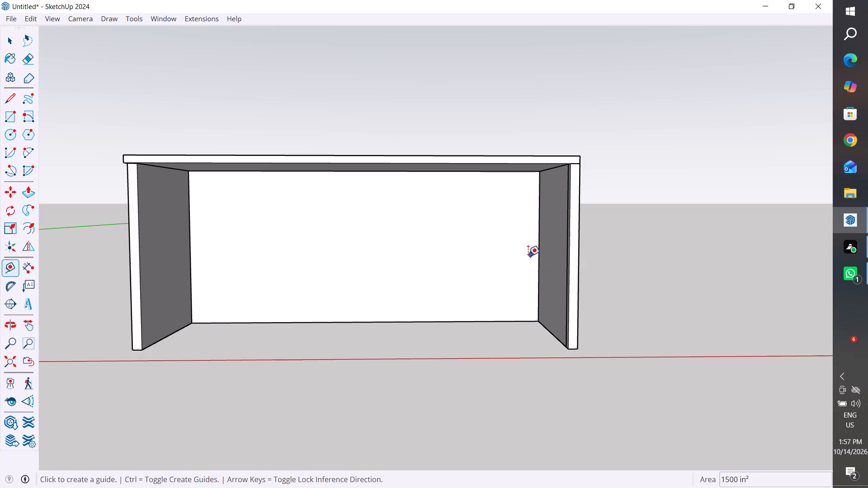
scroll(528, 256, "up", 3)
middle_click_drag(537, 261, 624, 273)
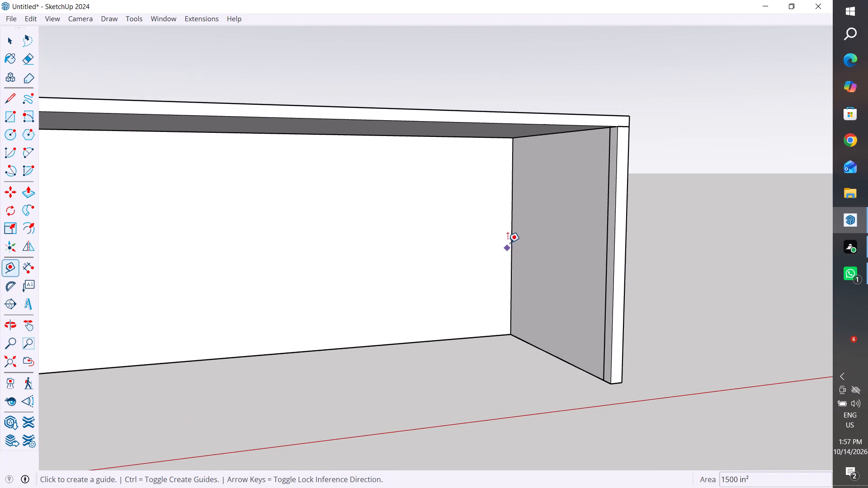
scroll(512, 230, "up", 9)
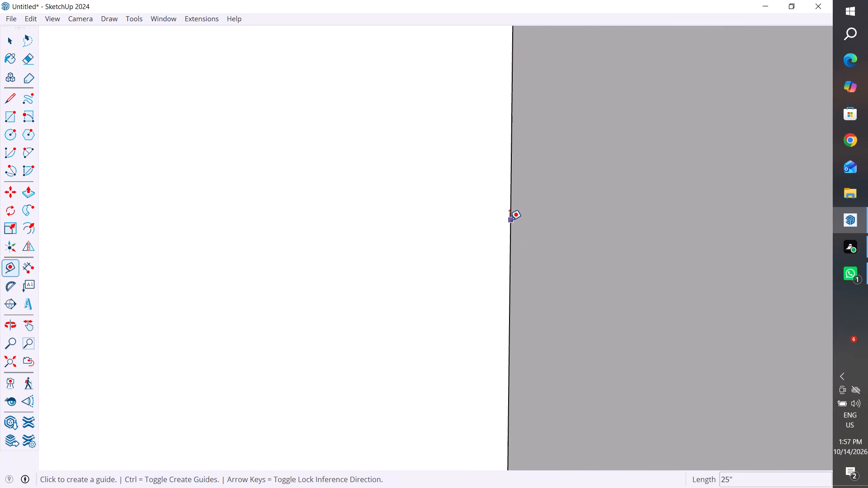
left_click(509, 220)
scroll(509, 220, "down", 11)
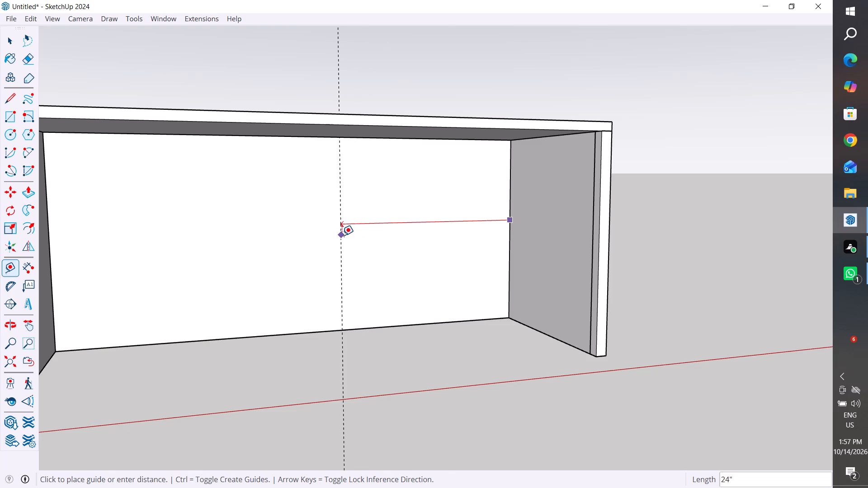
scroll(324, 233, "down", 6)
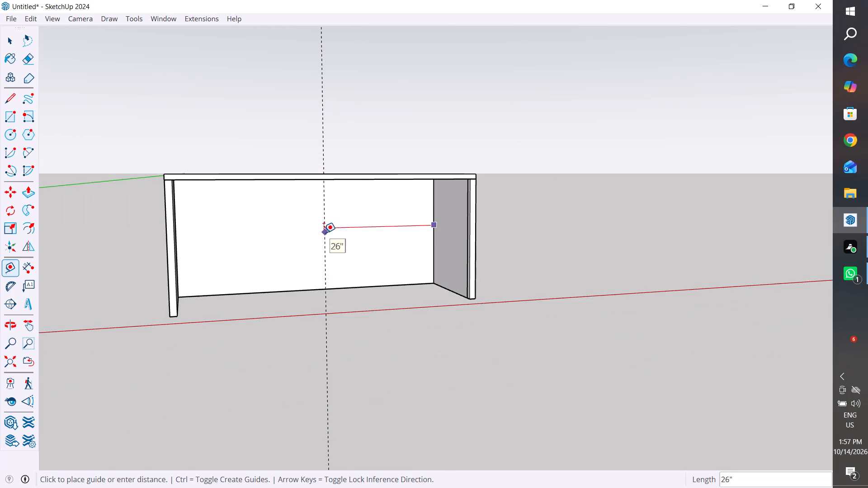
middle_click_drag(324, 233, 241, 332)
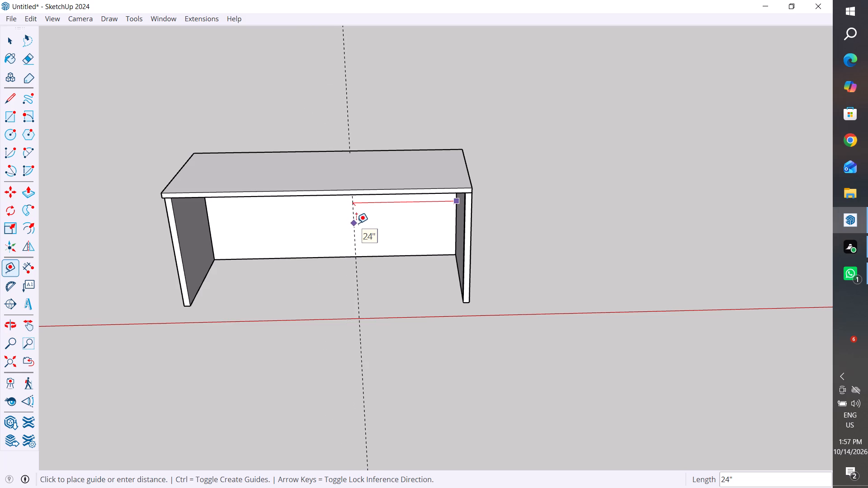
left_click(353, 223)
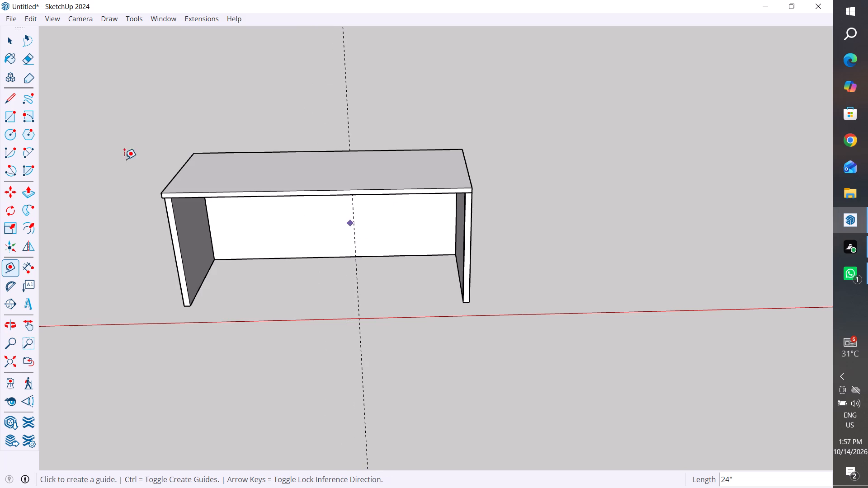
left_click(16, 44)
left_click(247, 80)
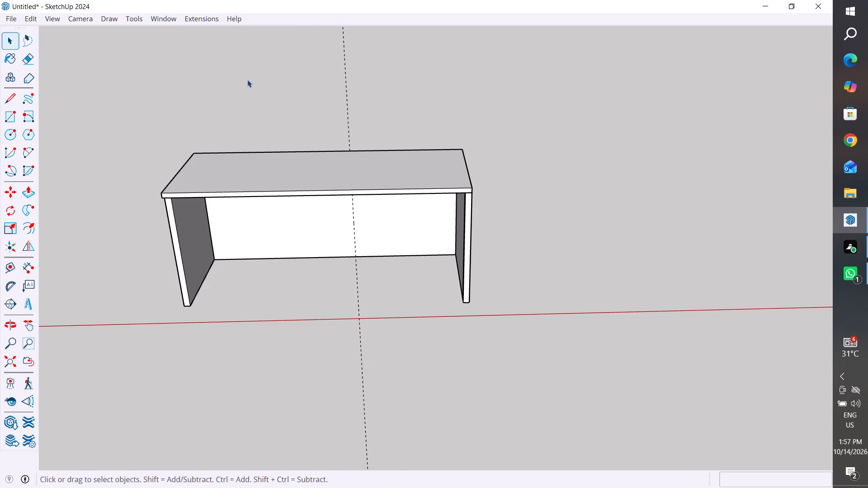
Examine the desk's open side, underside and end corners around the vertical guide.
middle_click_drag(425, 280, 434, 116)
scroll(430, 270, "up", 1)
scroll(378, 184, "up", 4)
middle_click_drag(343, 268, 349, 152)
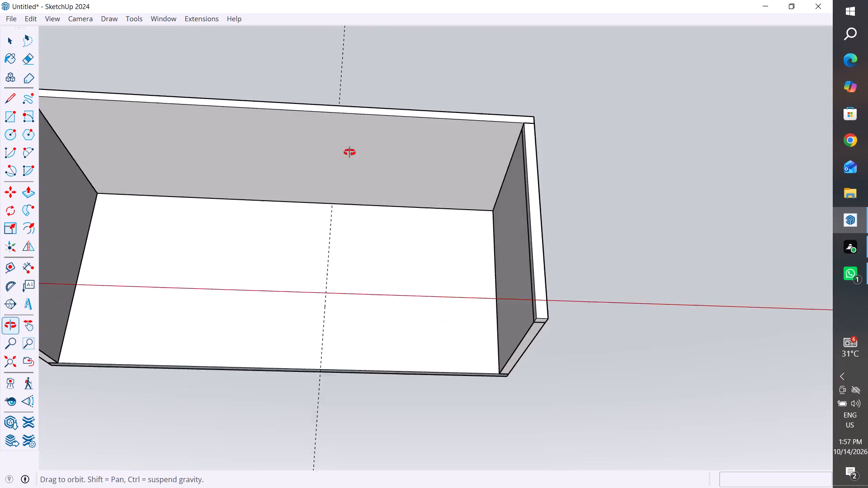
middle_click_drag(349, 152, 345, 131)
middle_click_drag(307, 280, 506, 202)
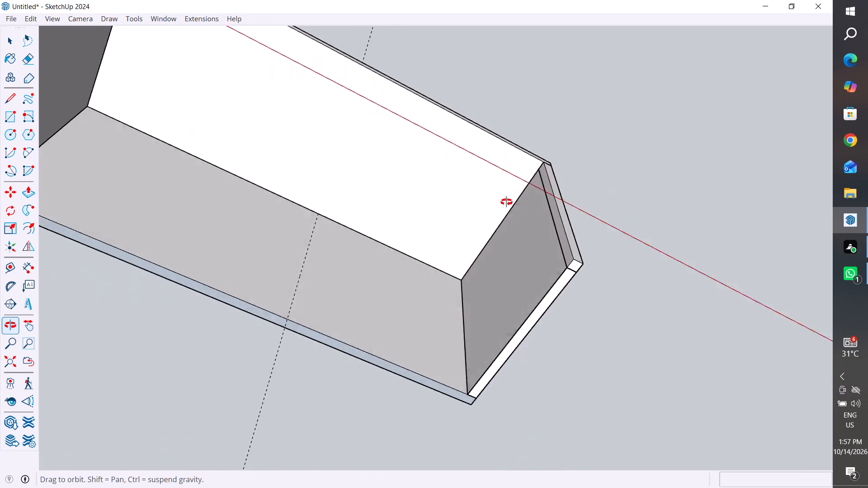
middle_click_drag(506, 202, 640, 286)
middle_click_drag(459, 378, 361, 447)
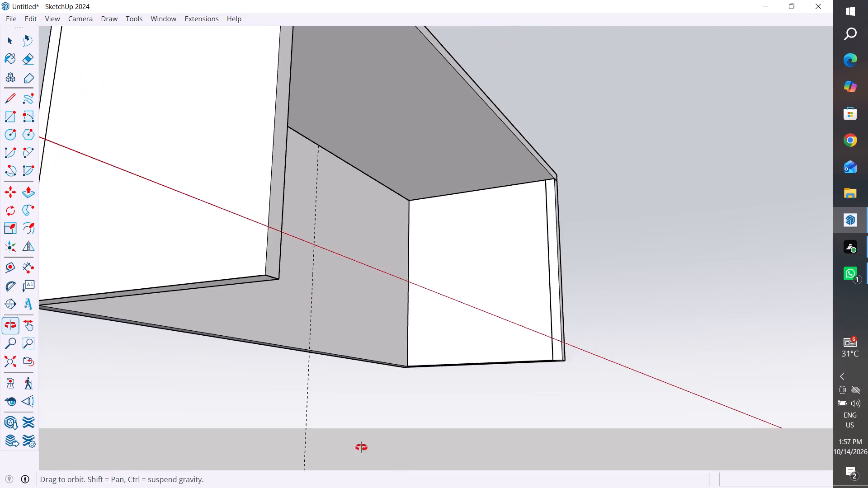
middle_click_drag(361, 447, 212, 487)
scroll(298, 321, "down", 3)
middle_click_drag(343, 321, 288, 372)
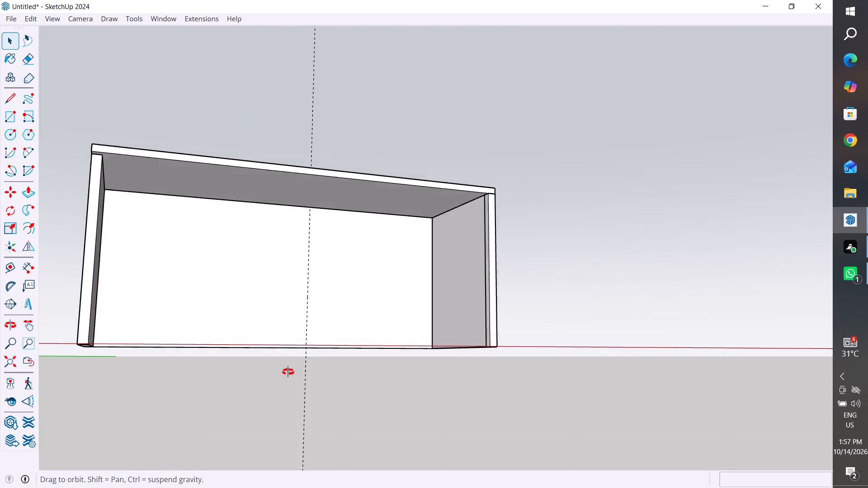
middle_click_drag(288, 372, 250, 404)
scroll(362, 248, "up", 3)
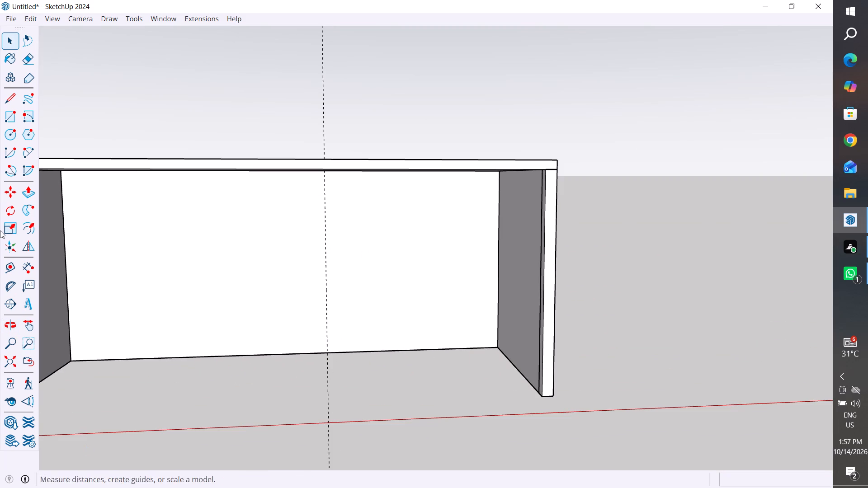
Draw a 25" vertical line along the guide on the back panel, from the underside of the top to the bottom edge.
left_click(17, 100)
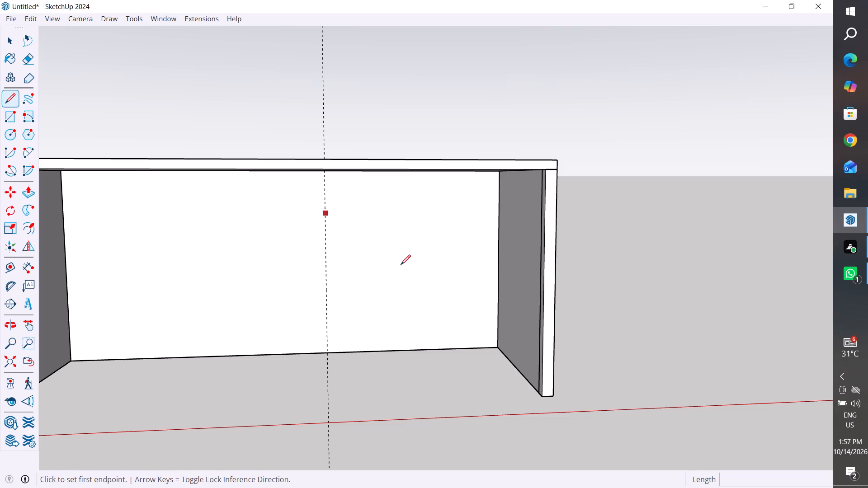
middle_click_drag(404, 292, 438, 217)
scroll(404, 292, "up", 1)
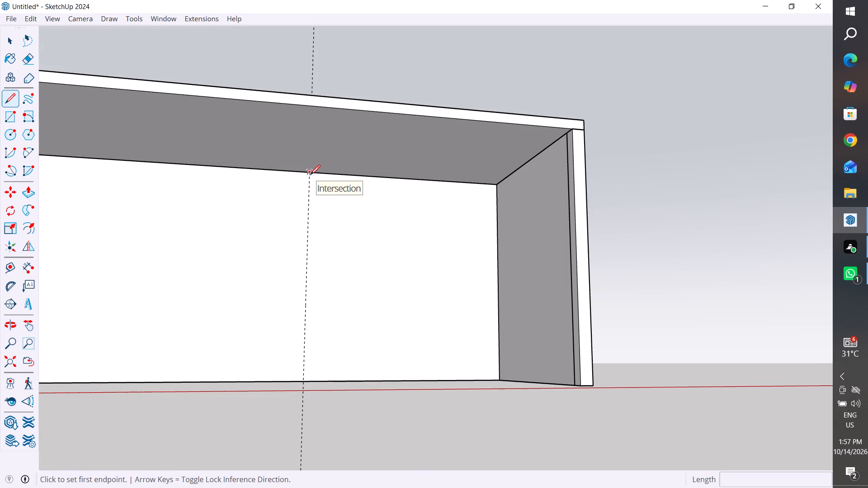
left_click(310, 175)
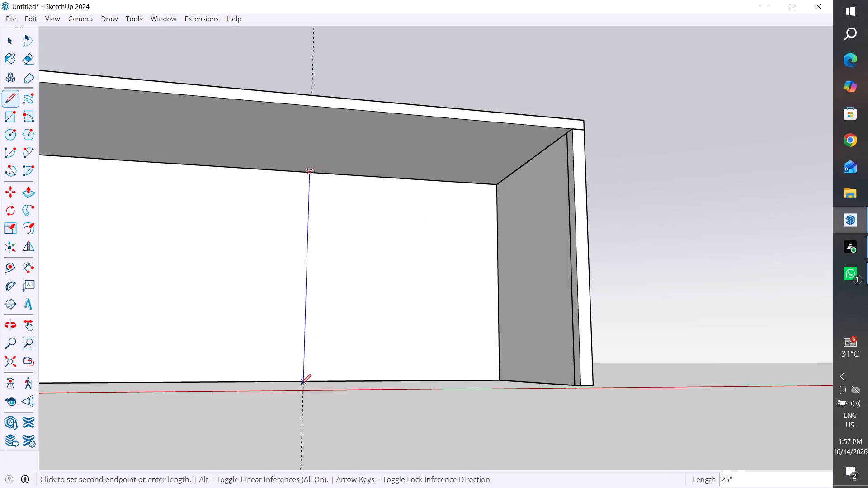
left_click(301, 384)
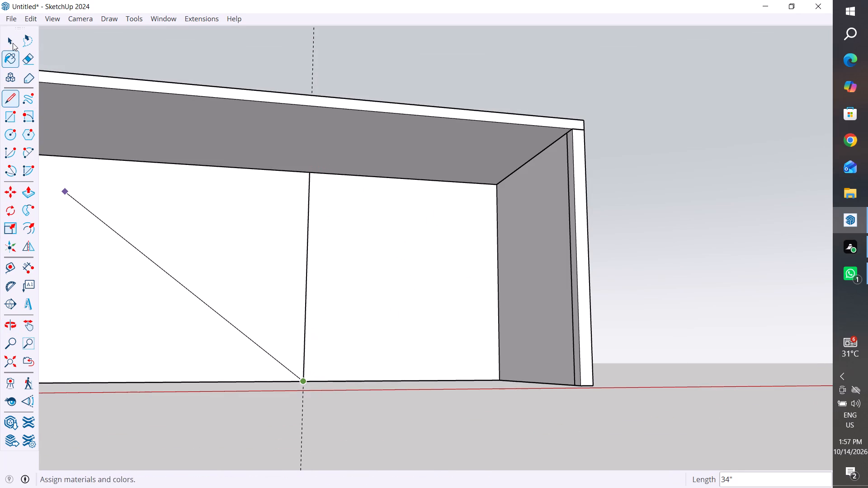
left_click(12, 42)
Place a second vertical guide about 1" from the drawn line, on the side towards the origin.
scroll(340, 129, "down", 3)
middle_click_drag(372, 194, 340, 129)
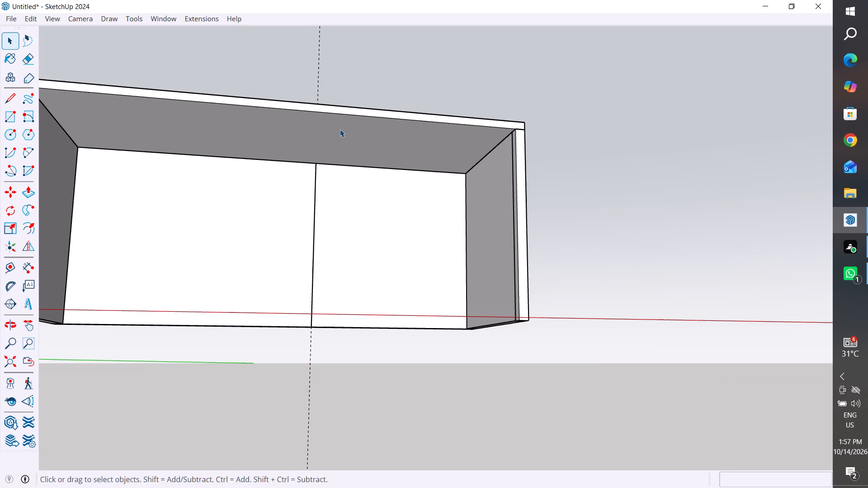
middle_click_drag(340, 129, 342, 277)
left_click(14, 272)
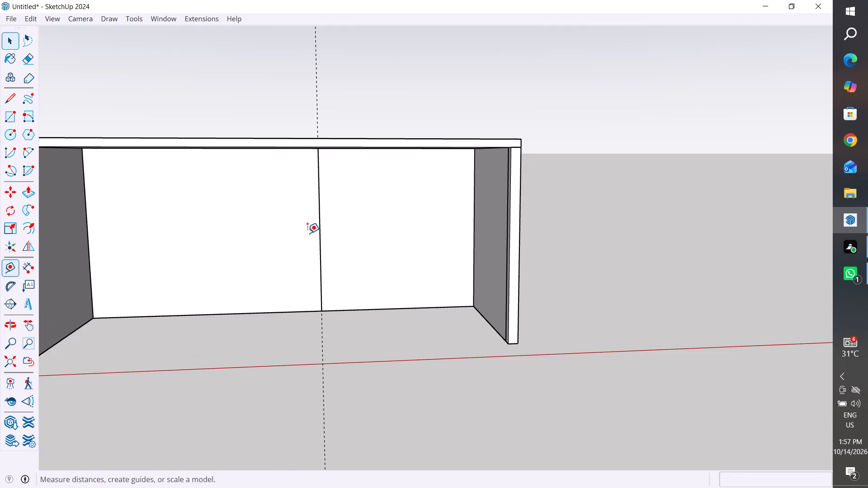
left_click(320, 233)
scroll(307, 227, "up", 12)
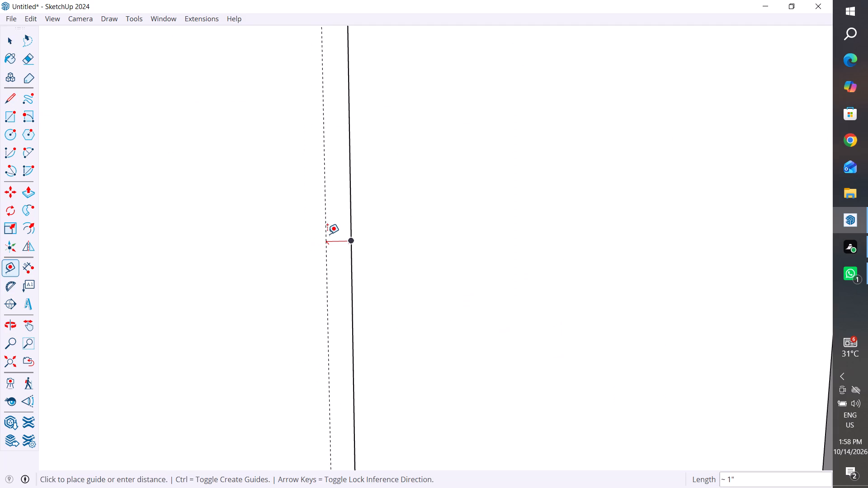
left_click(327, 234)
scroll(297, 291, "down", 4)
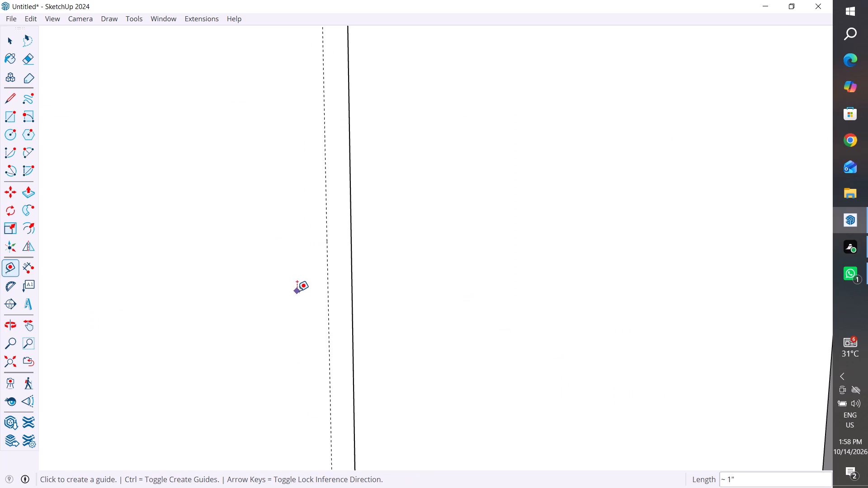
scroll(297, 291, "down", 11)
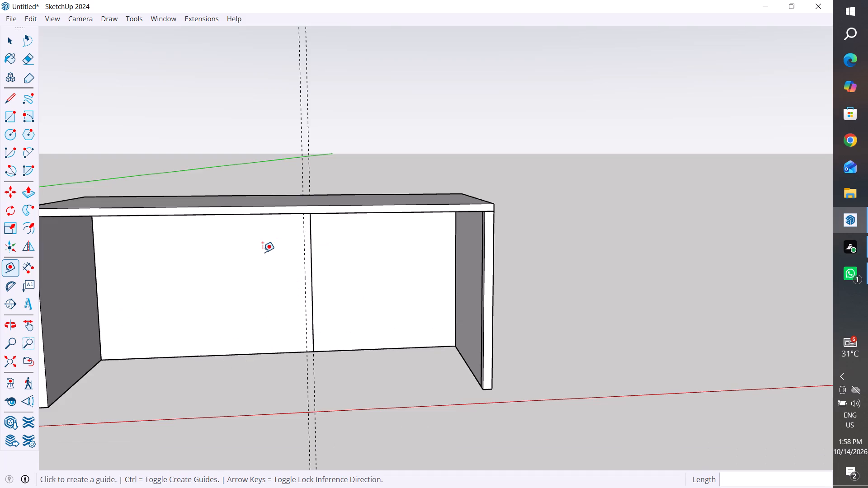
left_click(14, 39)
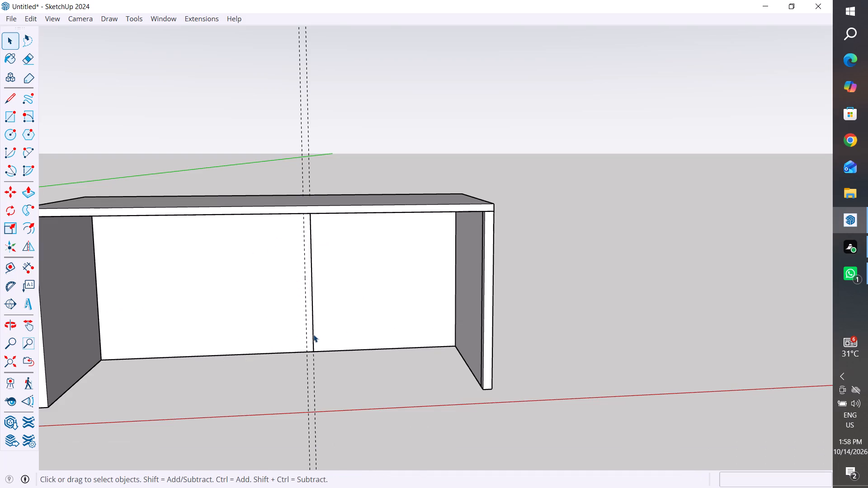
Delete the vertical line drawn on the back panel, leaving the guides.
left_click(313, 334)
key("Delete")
Copy the end panel away from the origin about 25" along the red axis to the second guide as a divider, and deselect it.
middle_click_drag(481, 411, 467, 445)
middle_click_drag(507, 326, 523, 328)
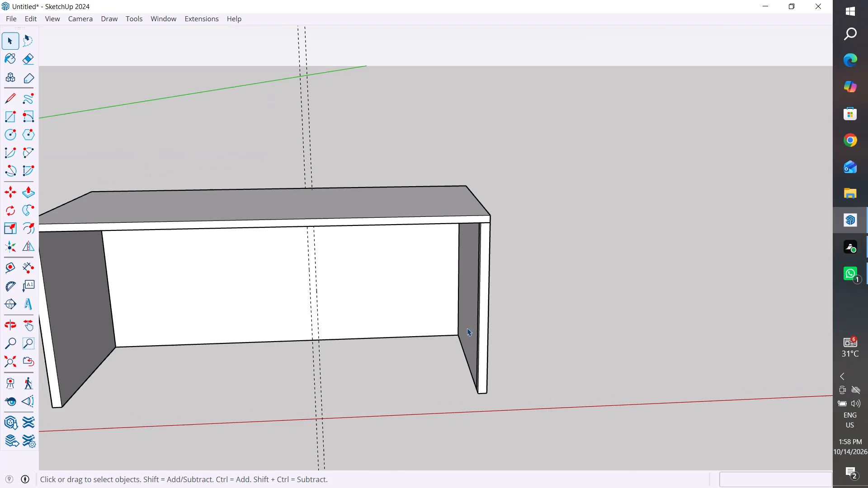
left_click(467, 328)
key("m")
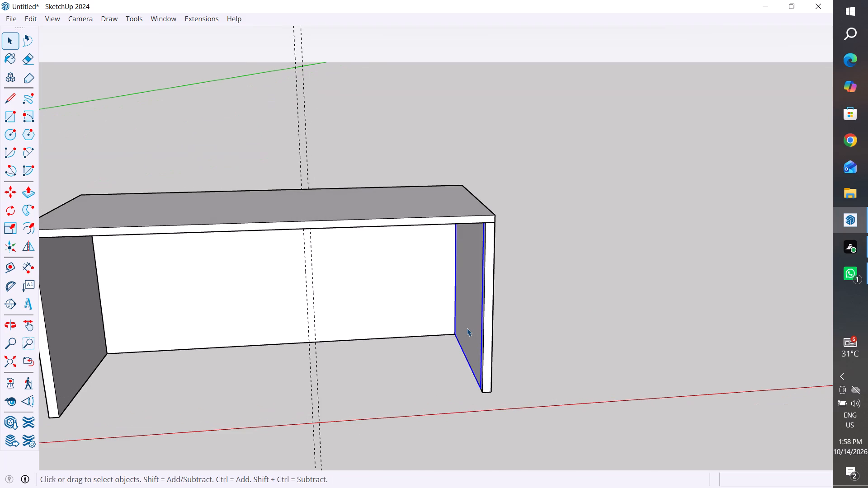
left_click(457, 335, "ctrl")
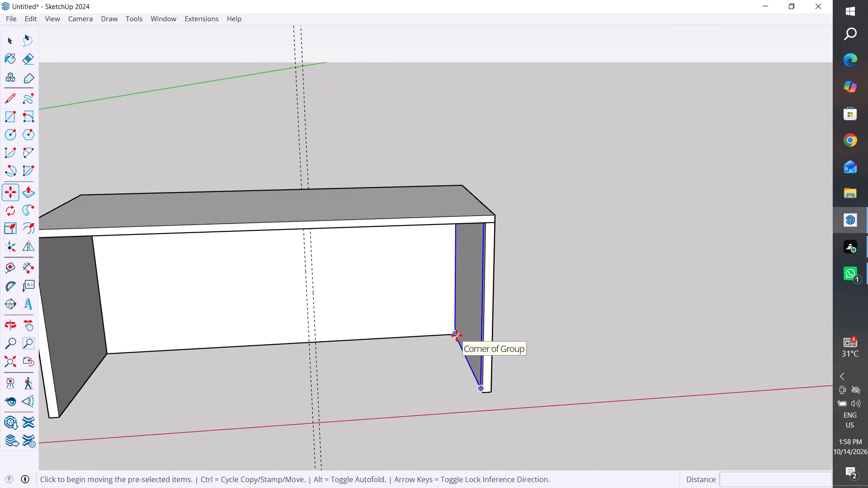
middle_click_drag(311, 344, 380, 373)
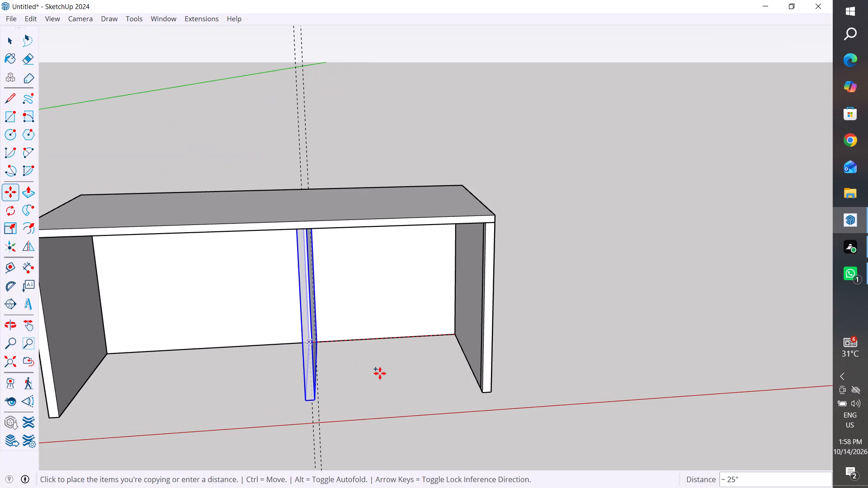
middle_click_drag(380, 373, 561, 331)
left_click(300, 398)
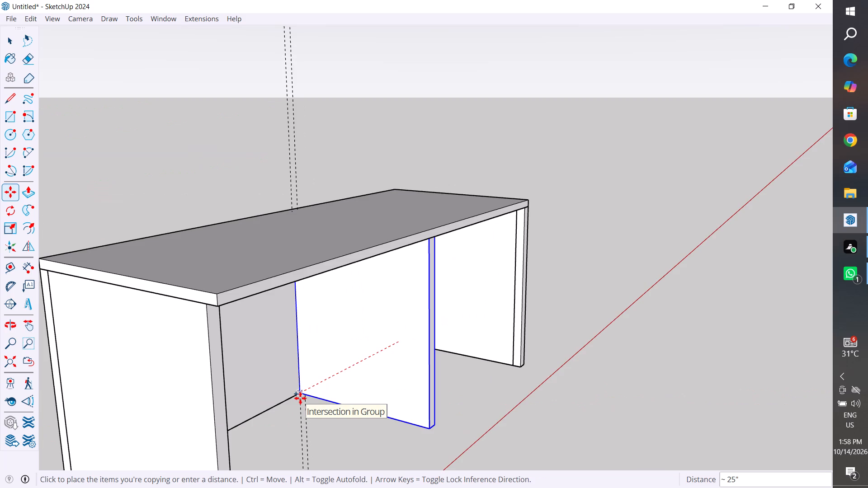
left_click(11, 41)
middle_click_drag(413, 320, 348, 260)
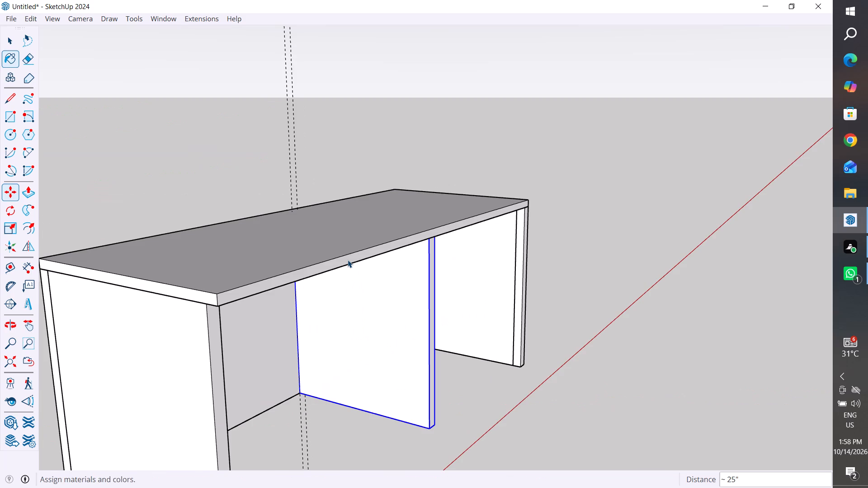
middle_click_drag(348, 260, 208, 222)
left_click(657, 347)
middle_click_drag(559, 412, 208, 222)
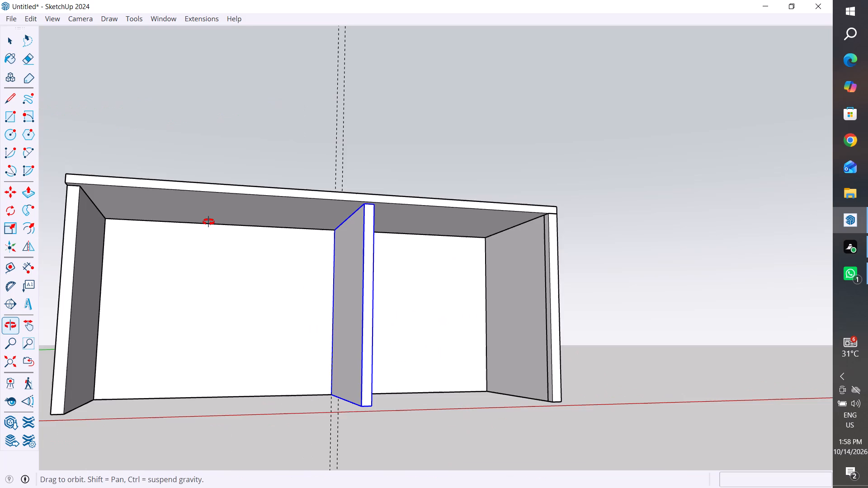
middle_click_drag(208, 222, 383, 478)
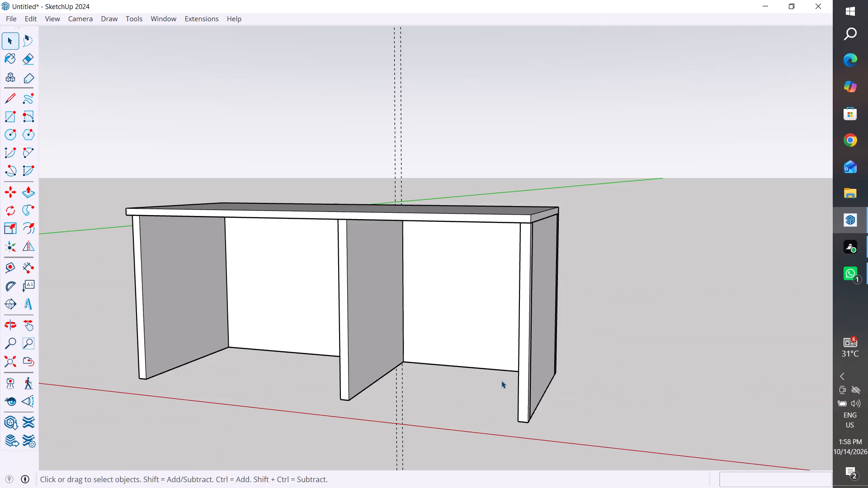
Move the narrow front strip of the end panel farthest from the origin about 16" outward along the red axis.
left_click(533, 343)
left_click(527, 338)
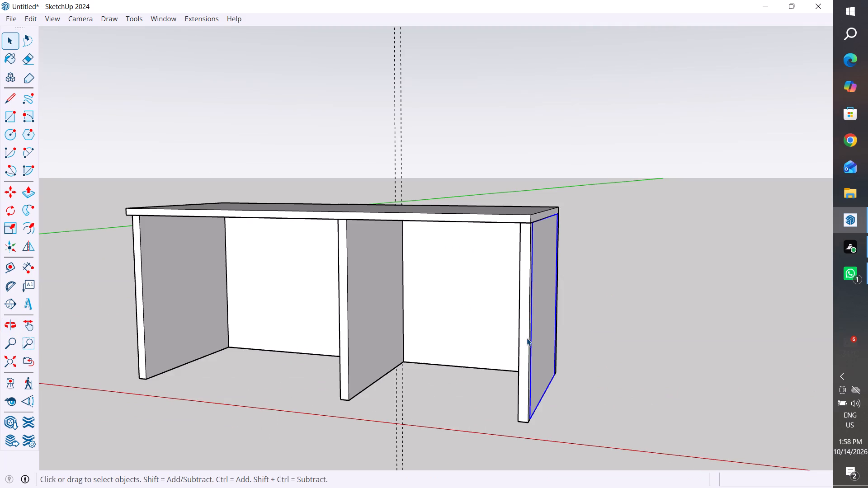
key("m")
left_click(516, 418)
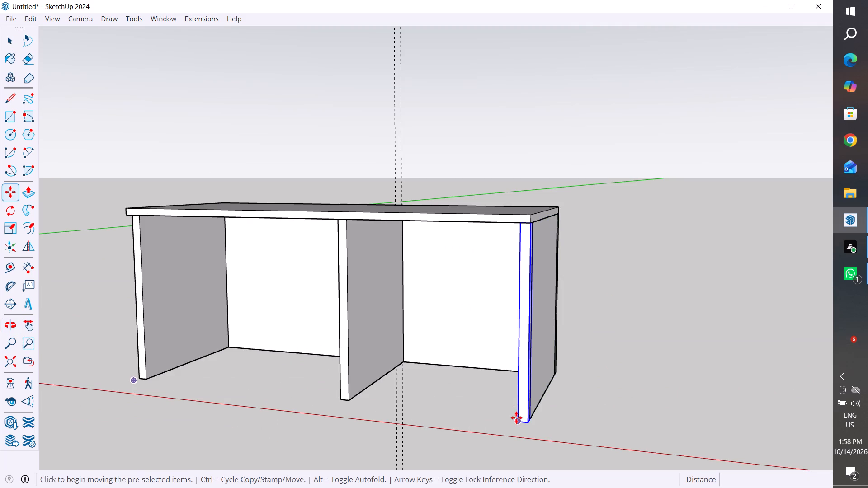
left_click(655, 433)
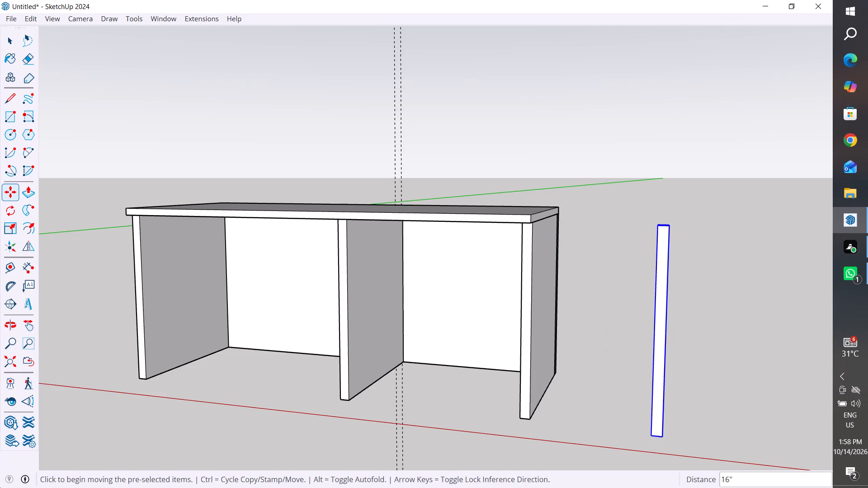
left_click(15, 44)
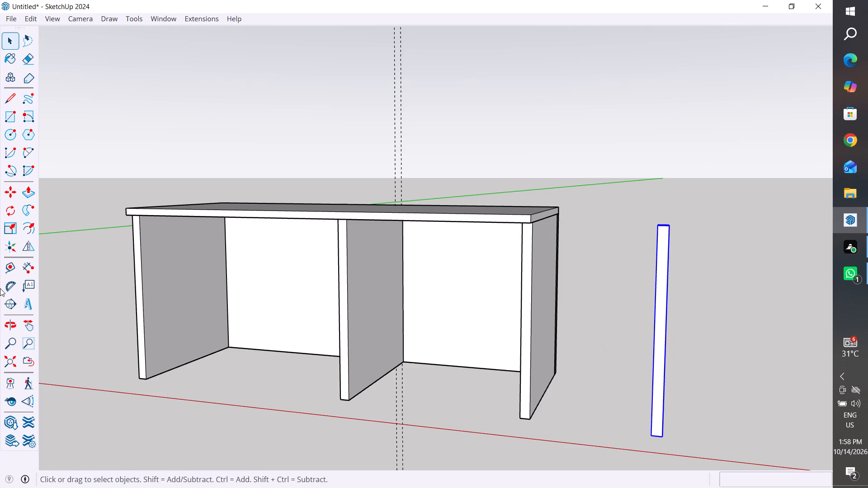
Rotate the strip 90° about its lower corner so it lies along the red axis, and deselect it.
left_click(15, 209)
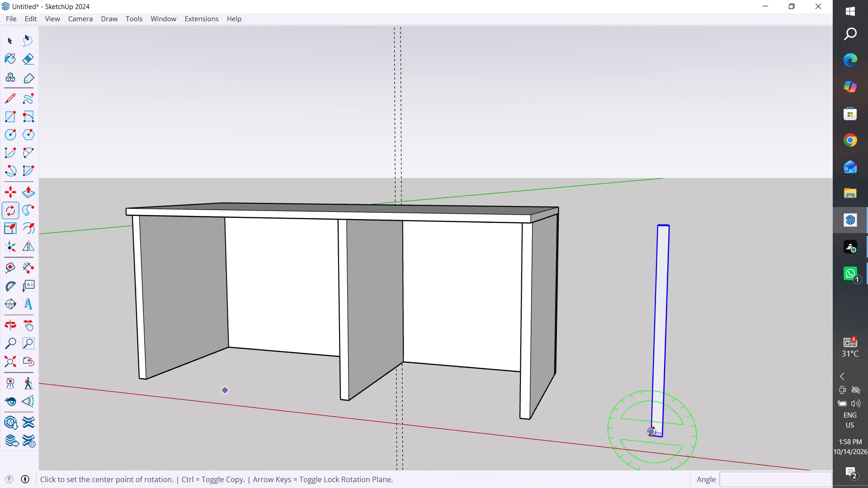
left_click(651, 432)
left_click(657, 222)
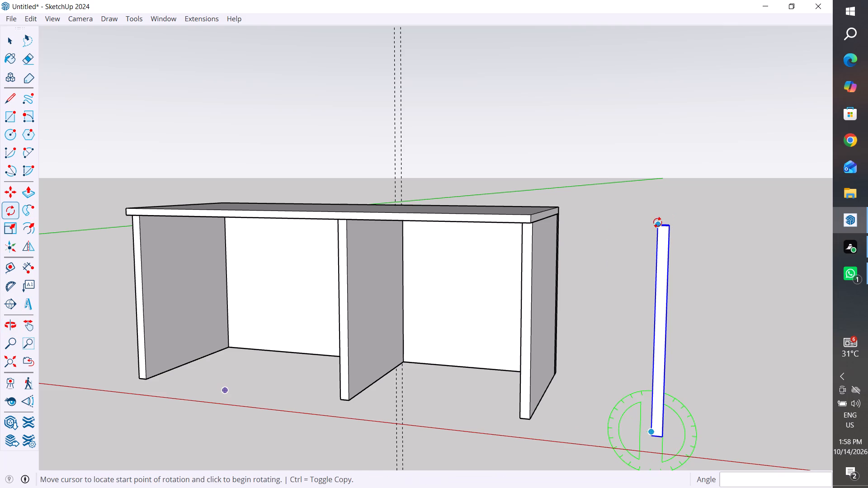
scroll(749, 340, "down", 12)
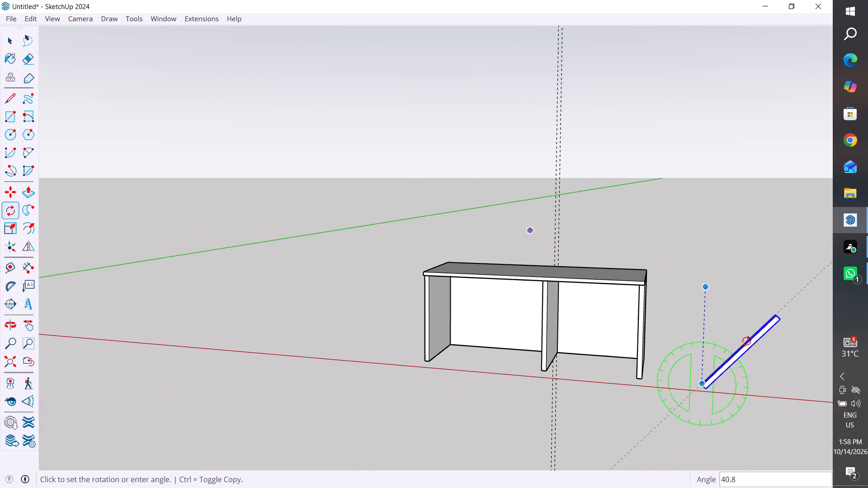
scroll(746, 341, "down", 2)
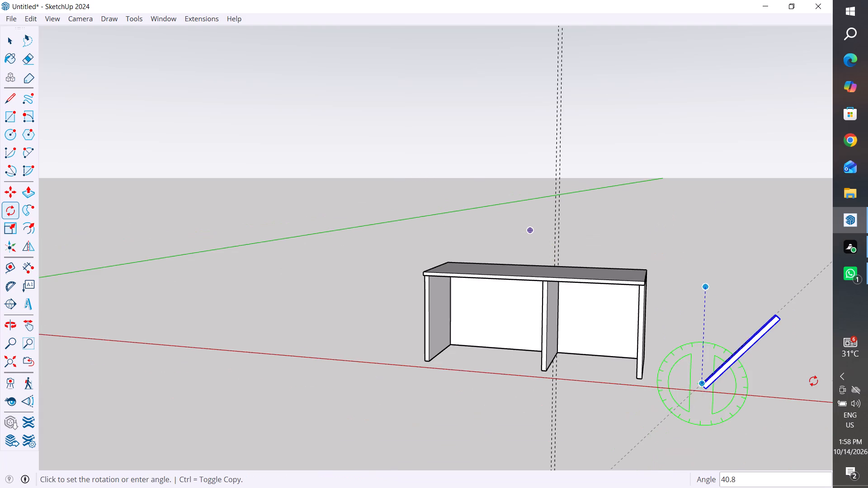
left_click(813, 380)
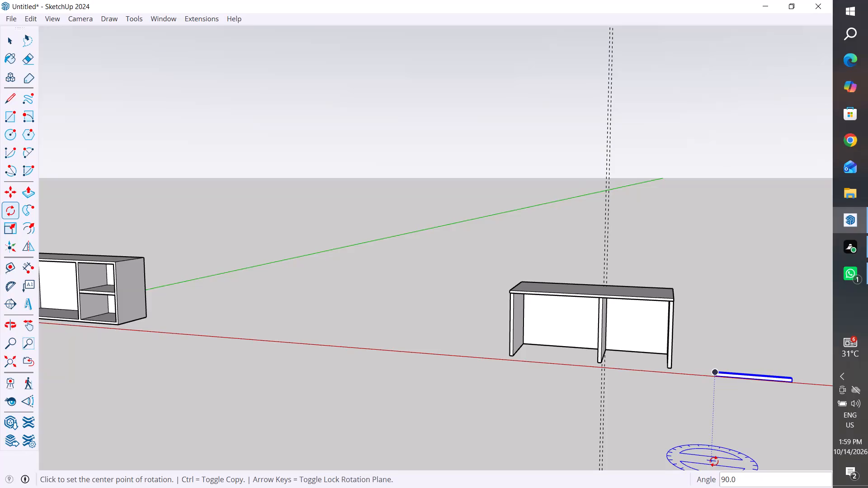
left_click(12, 39)
left_click(264, 207)
Move the horizontal strip about 41" so its end corner meets the divider's bottom front corner, spanning towards the end panel.
scroll(262, 238, "down", 6)
scroll(419, 332, "up", 4)
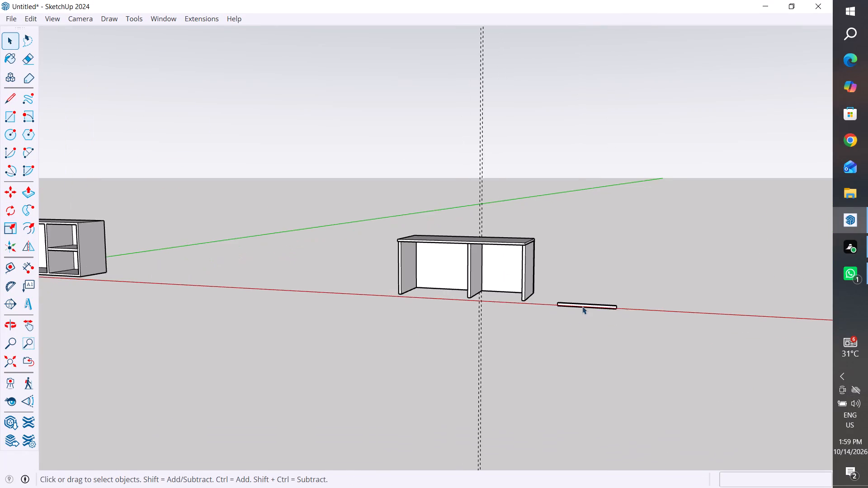
scroll(582, 306, "up", 5)
middle_click_drag(594, 315, 716, 323)
scroll(626, 297, "up", 9)
middle_click_drag(604, 297, 606, 308)
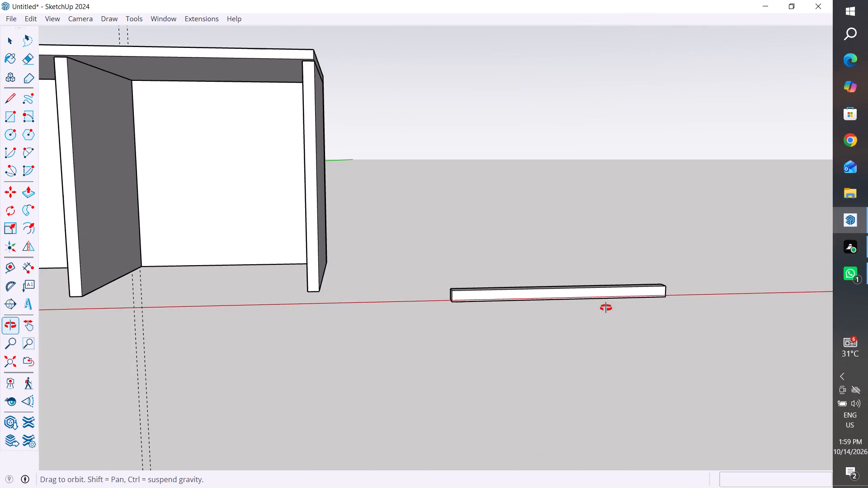
middle_click_drag(606, 308, 585, 435)
scroll(531, 333, "up", 3)
scroll(531, 328, "down", 4)
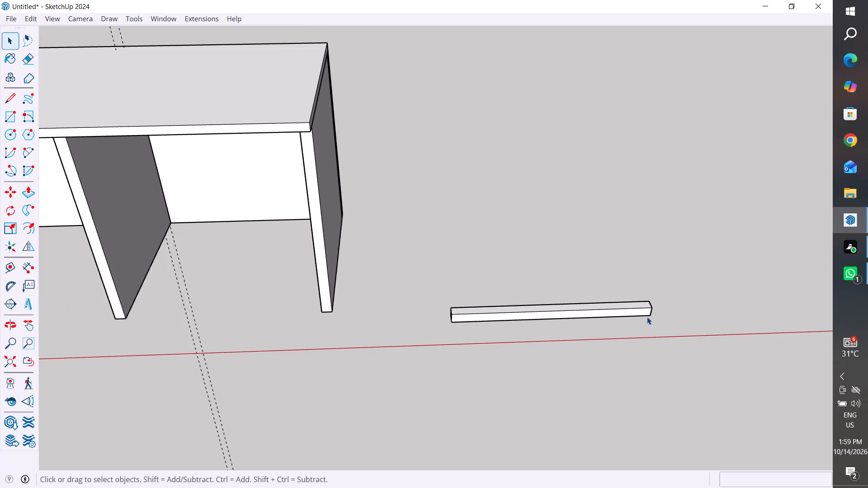
left_click(647, 314)
key("m")
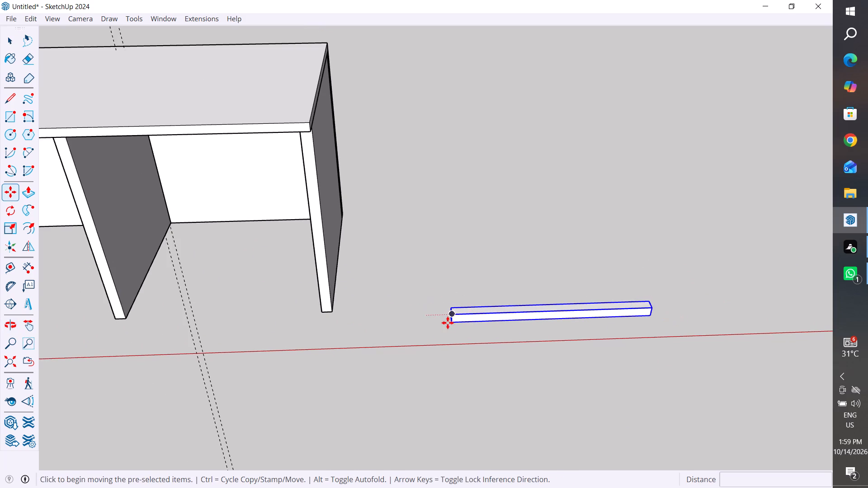
left_click(447, 323)
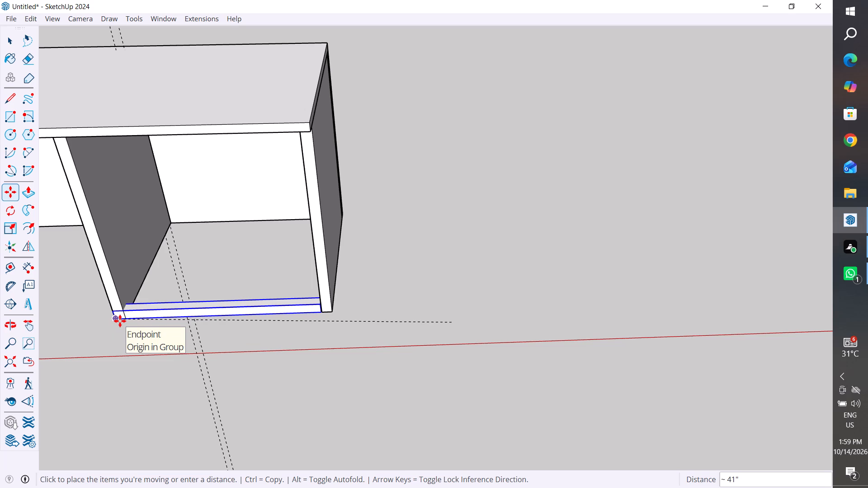
scroll(120, 321, "up", 1)
middle_click_drag(120, 321, 343, 276)
scroll(120, 321, "up", 1)
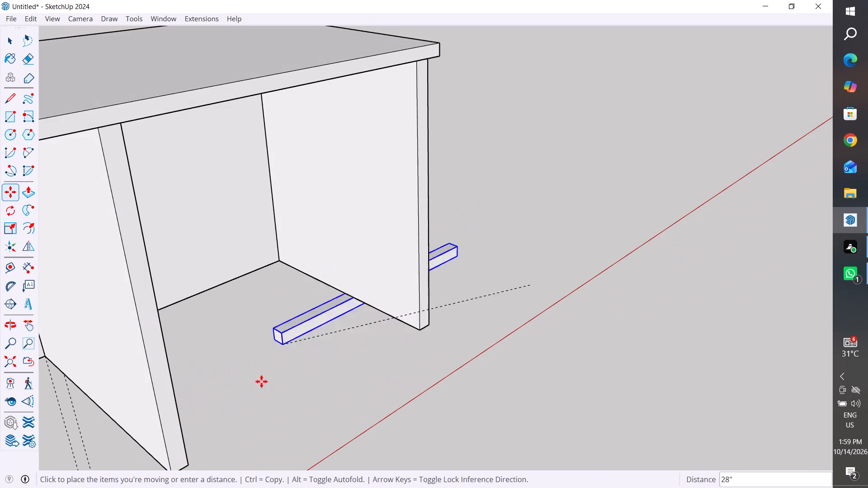
scroll(267, 319, "down", 6)
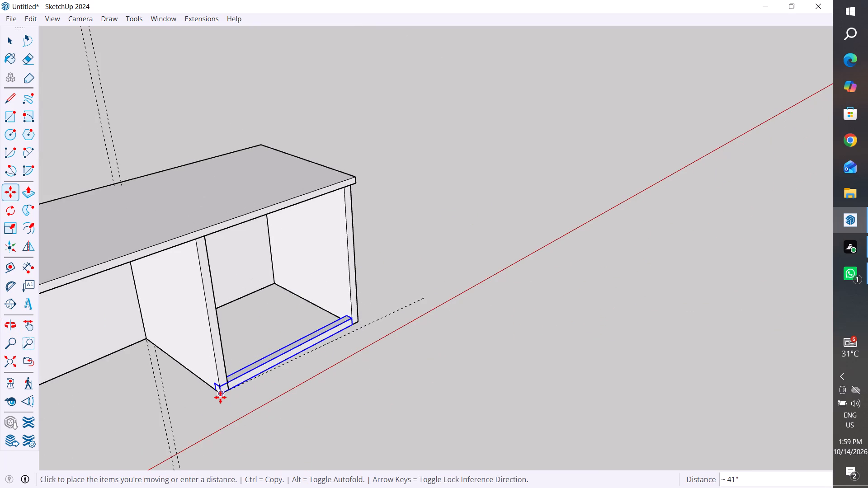
left_click(220, 397)
left_click(7, 31)
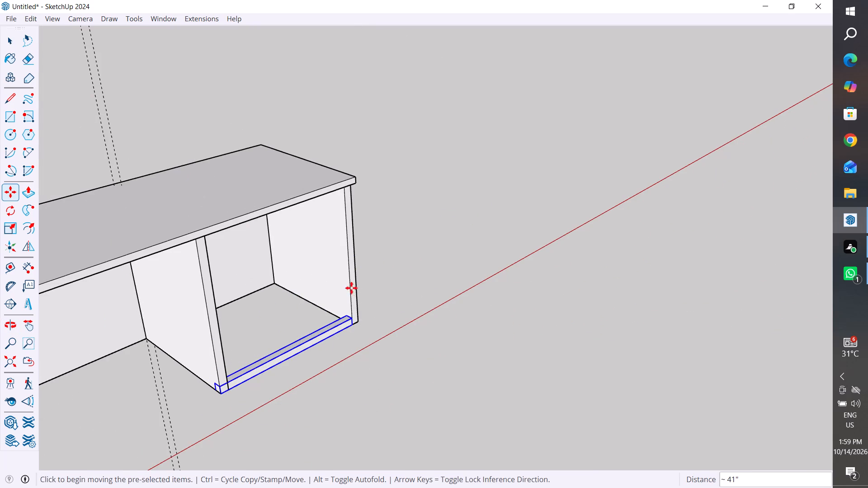
Inside the strip's group, push its divider-side end face in about 1" to the divider's inner edge, and leave the group.
middle_click_drag(364, 303, 199, 297)
scroll(221, 327, "up", 5)
middle_click_drag(229, 325, 427, 279)
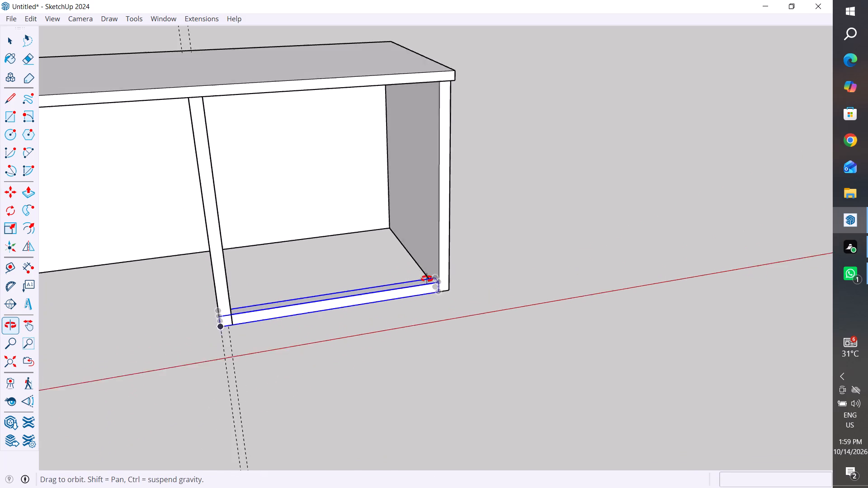
middle_click_drag(427, 279, 427, 279)
left_click(12, 41)
scroll(303, 352, "up", 9)
double_click(294, 336)
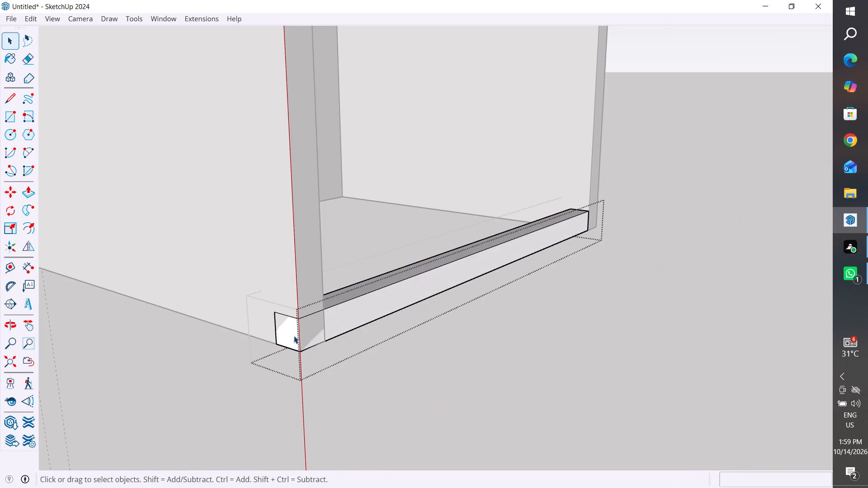
left_click(294, 336)
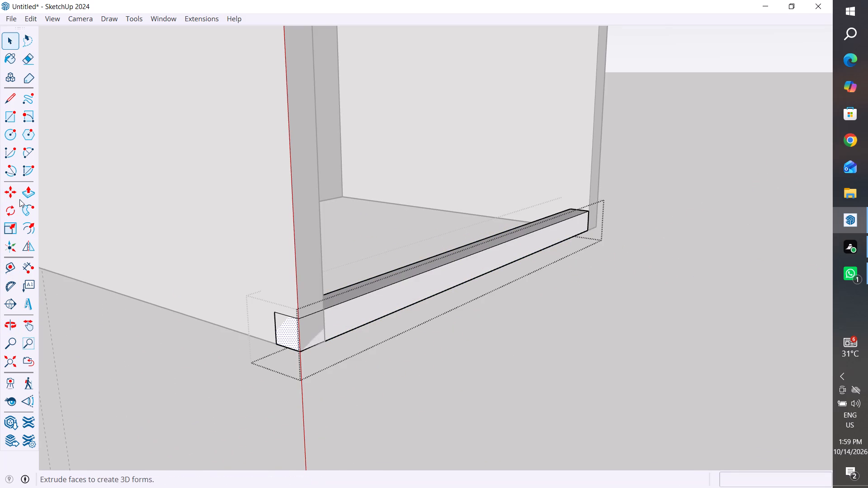
left_click(29, 194)
left_click(291, 342)
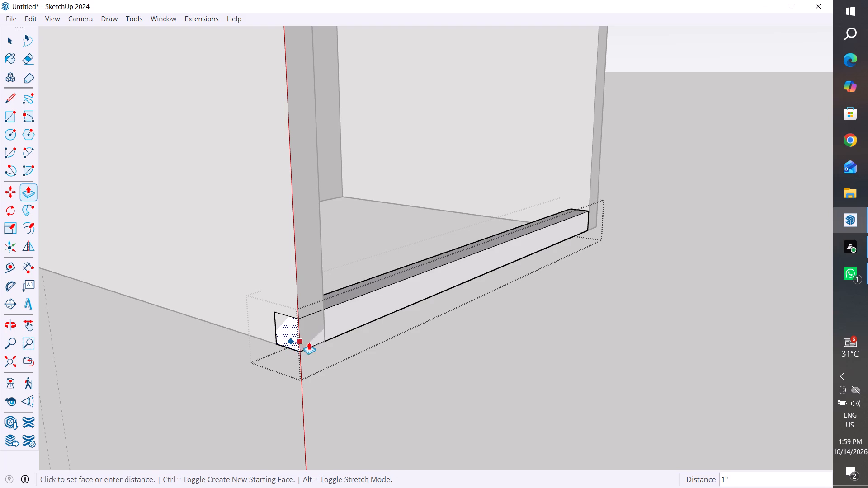
left_click(324, 339)
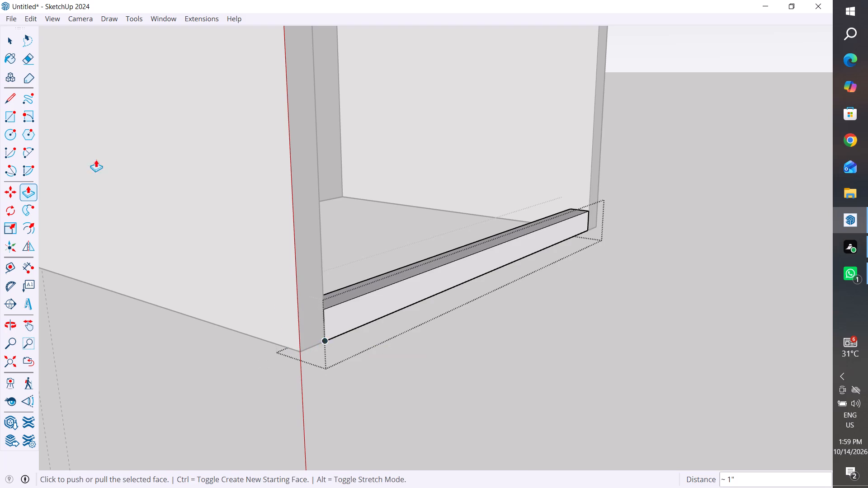
left_click(13, 43)
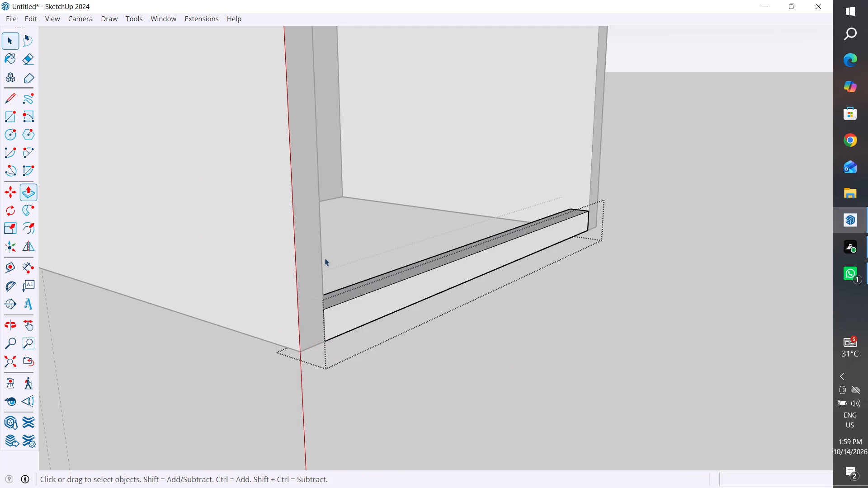
left_click(615, 427)
Examine the fit of the bottom strip between the divider and the end panel from several angles.
scroll(545, 323, "down", 6)
scroll(596, 384, "down", 6)
middle_click_drag(611, 382, 553, 392)
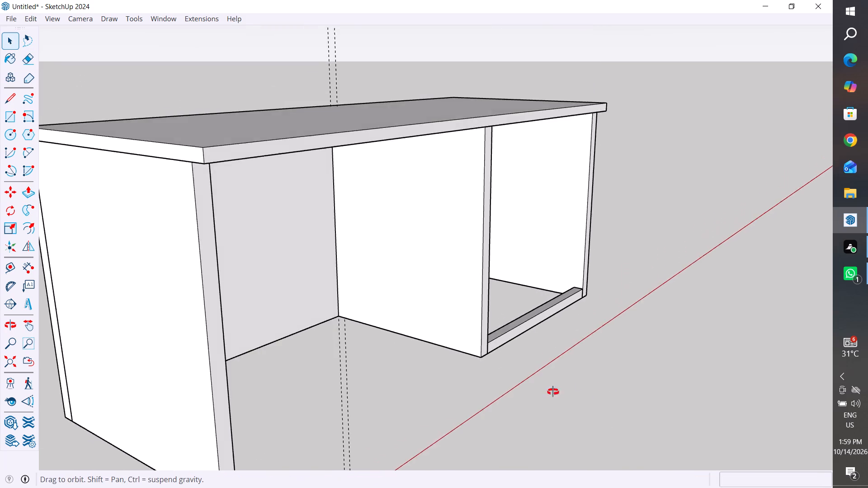
middle_click_drag(553, 392, 414, 406)
scroll(414, 406, "down", 1)
scroll(613, 374, "down", 5)
middle_click_drag(629, 358, 513, 189)
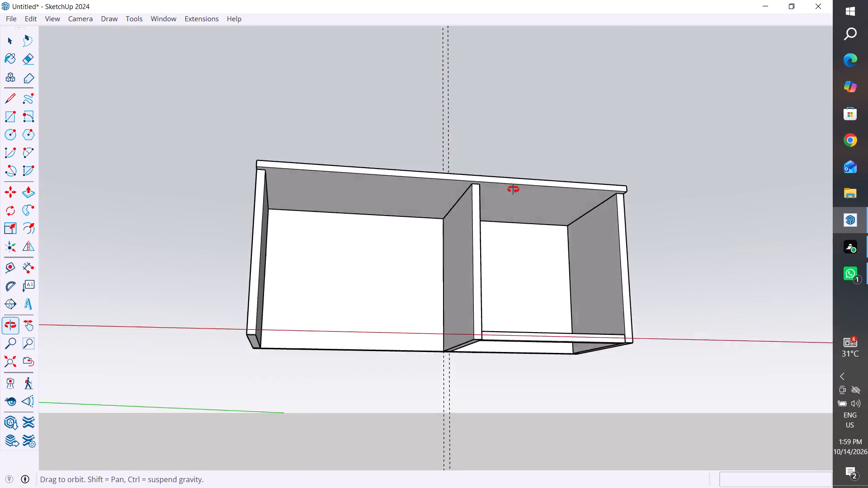
middle_click_drag(513, 189, 439, 305)
scroll(456, 412, "up", 3)
scroll(574, 449, "up", 1)
scroll(574, 449, "down", 2)
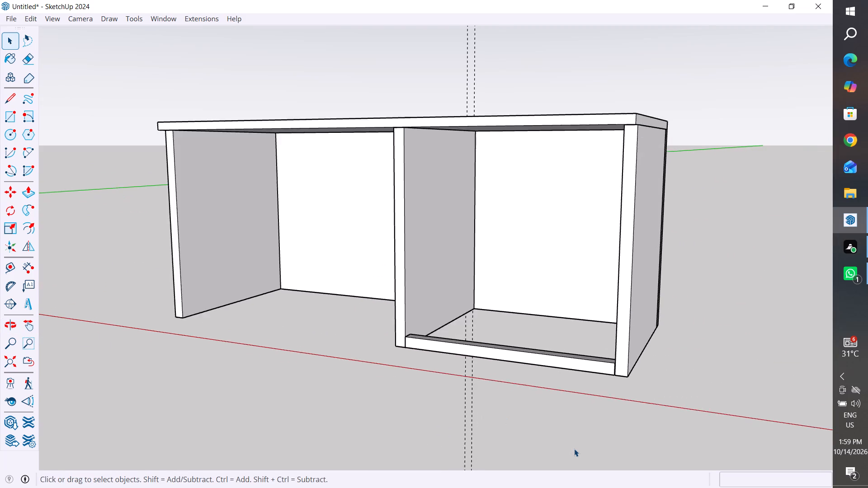
scroll(574, 449, "down", 2)
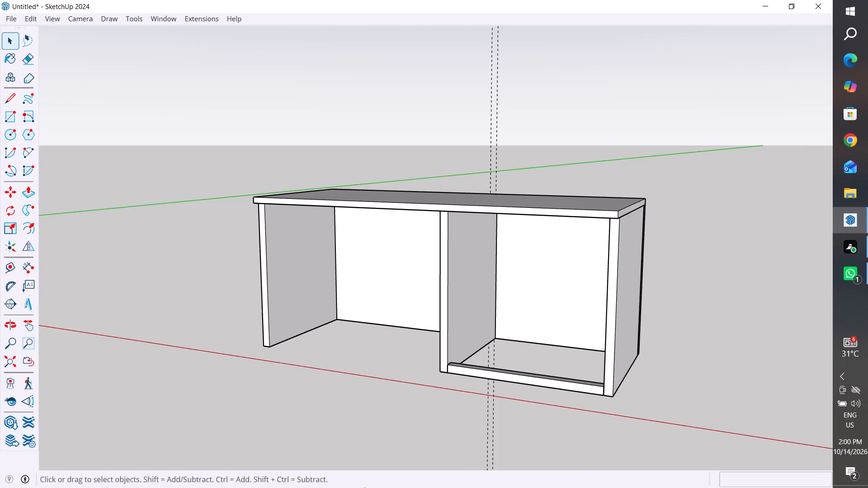
Select the horizontal bottom strip between the divider and the end panel.
middle_click_drag(511, 383, 633, 384)
scroll(611, 285, "up", 4)
middle_click_drag(593, 407, 590, 413)
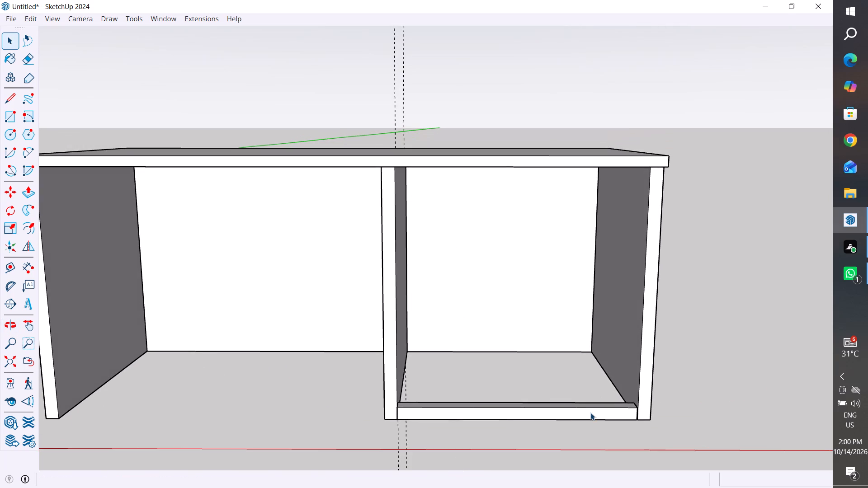
left_click(590, 413)
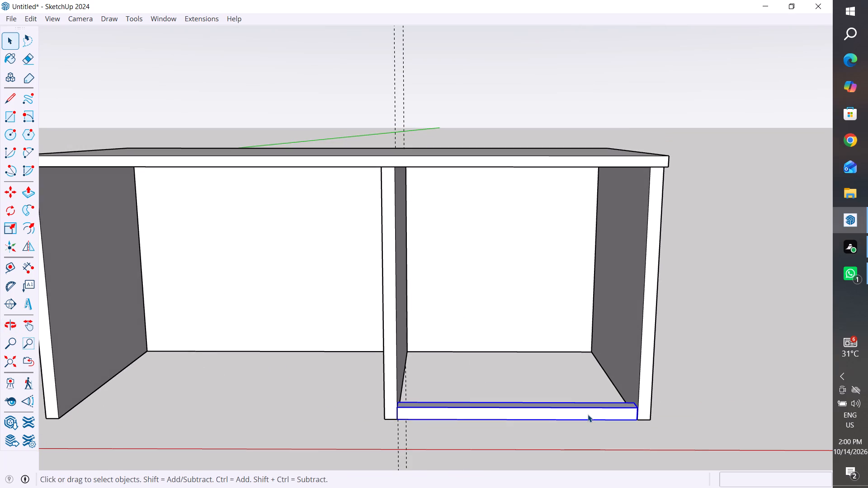
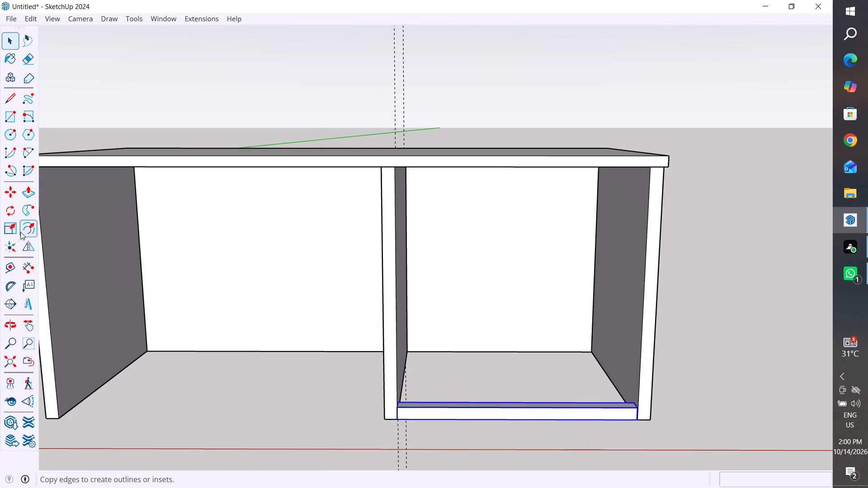
Place a horizontal construction guide 12" above the back panel's bottom edge.
left_click(12, 267)
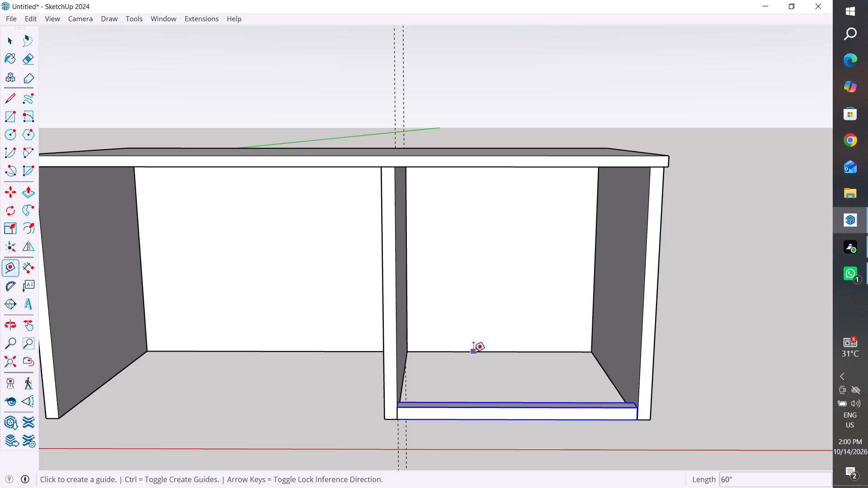
left_click(473, 352)
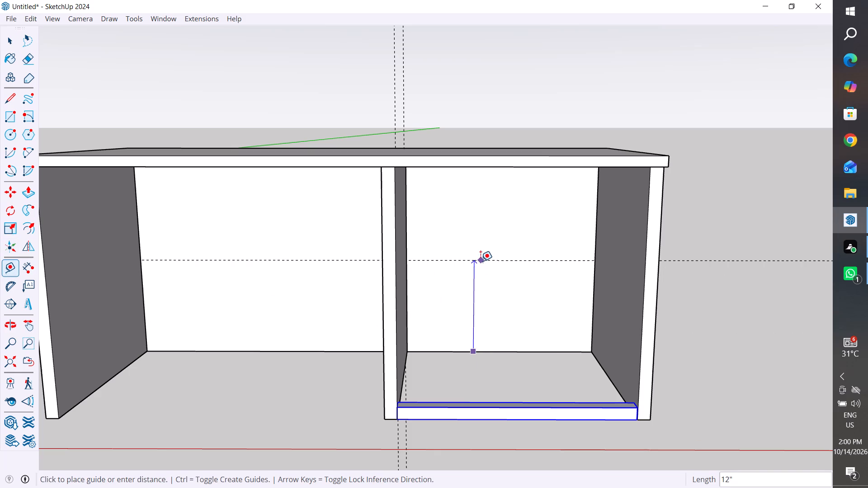
left_click(481, 261)
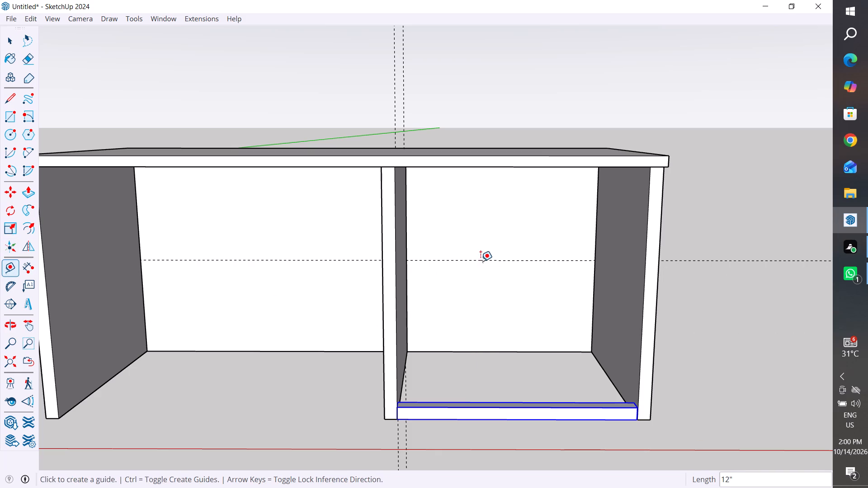
Move the selected strip up and back so its lower rear corner meets the 12" guide where the divider joins the back panel.
left_click(10, 35)
middle_click_drag(415, 405, 452, 224)
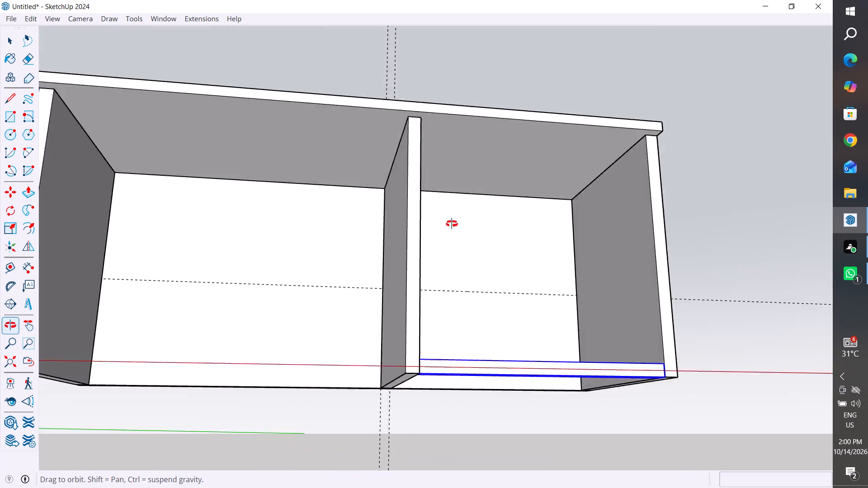
middle_click_drag(452, 224, 364, 382)
scroll(395, 425, "up", 7)
middle_click_drag(406, 429, 490, 319)
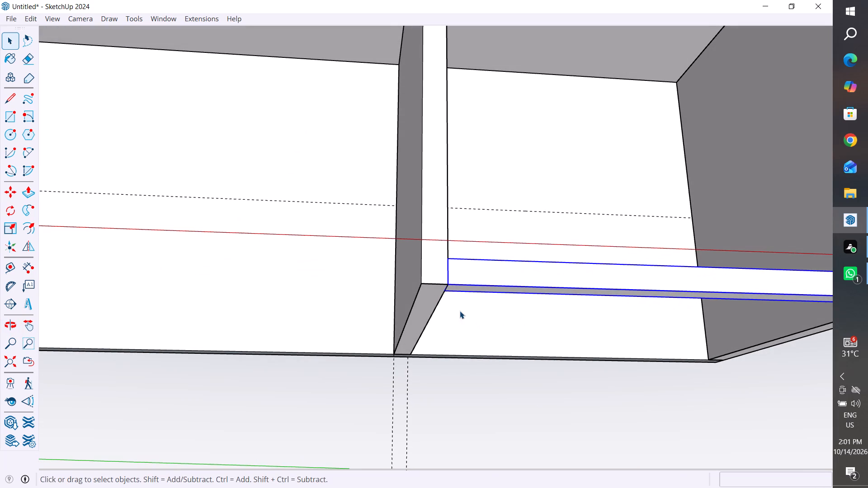
key("m")
left_click(448, 290)
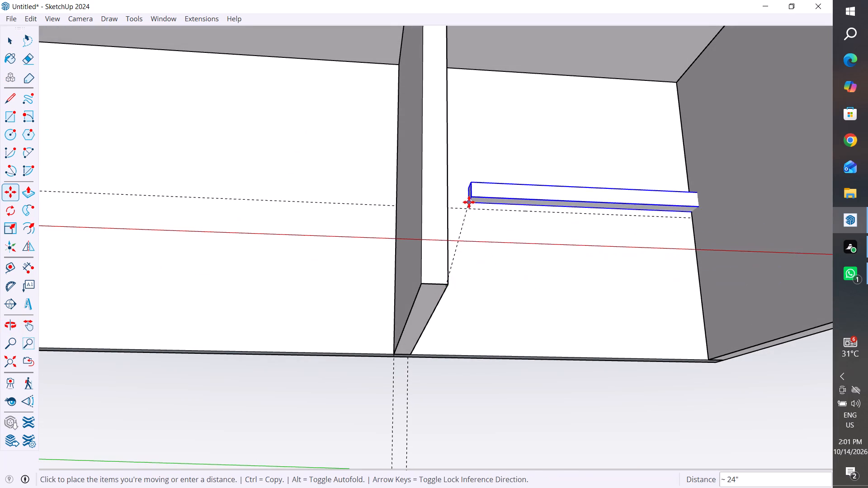
middle_click_drag(486, 211, 405, 357)
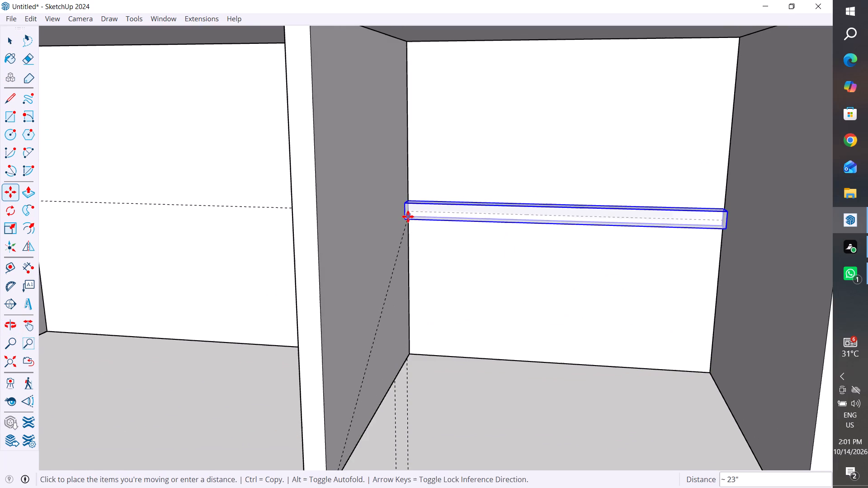
middle_click_drag(410, 211, 433, 100)
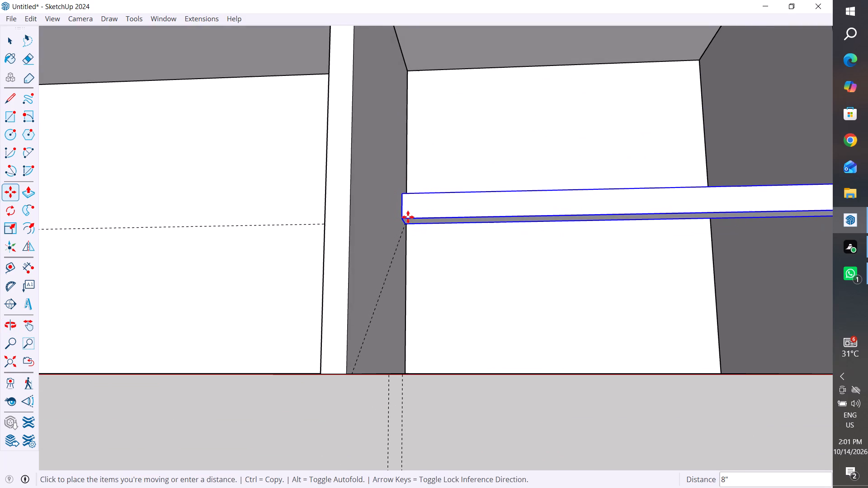
left_click(411, 216)
middle_click_drag(578, 296, 562, 165)
left_click(395, 118)
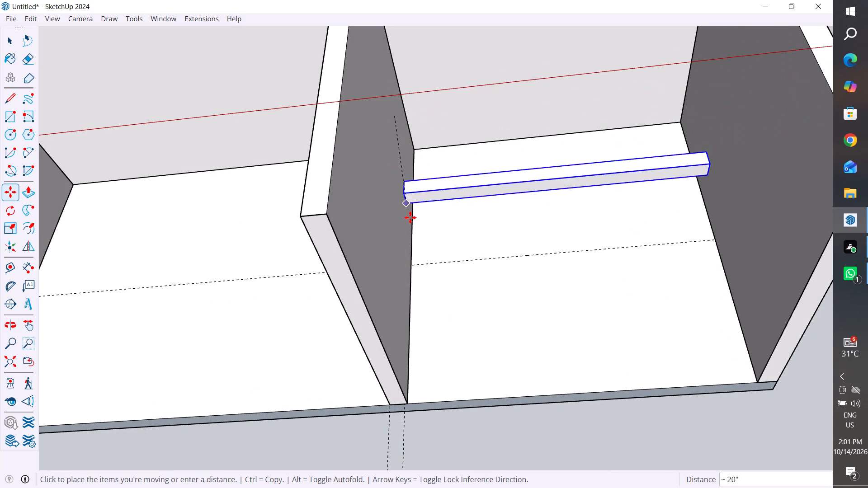
left_click(414, 264)
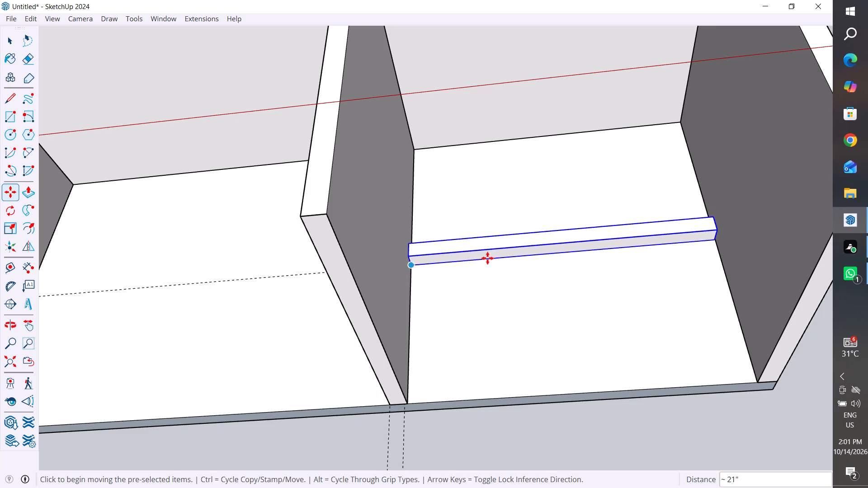
scroll(465, 285, "down", 5)
middle_click_drag(527, 253, 541, 417)
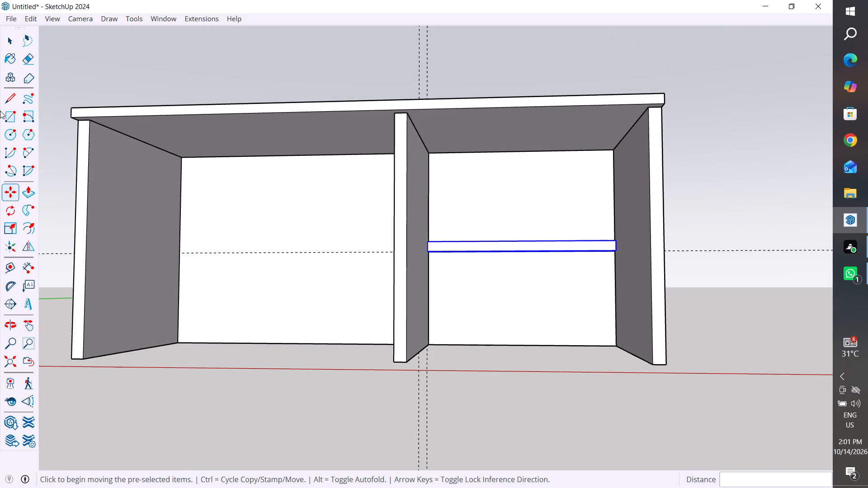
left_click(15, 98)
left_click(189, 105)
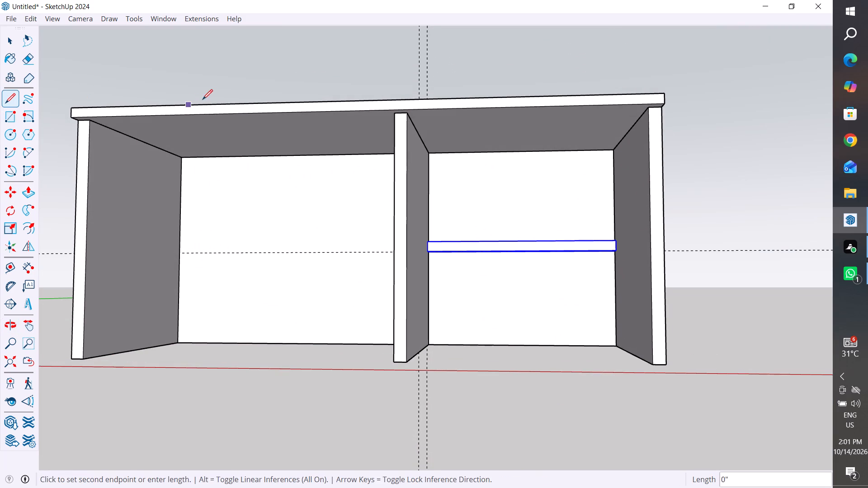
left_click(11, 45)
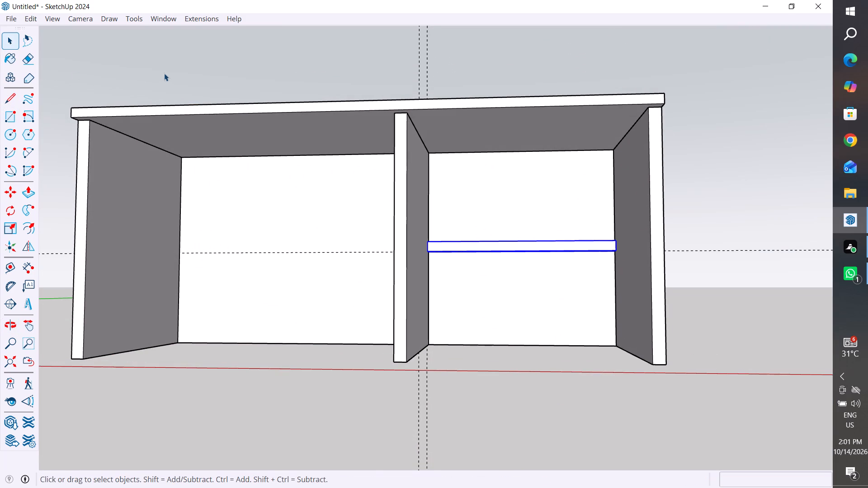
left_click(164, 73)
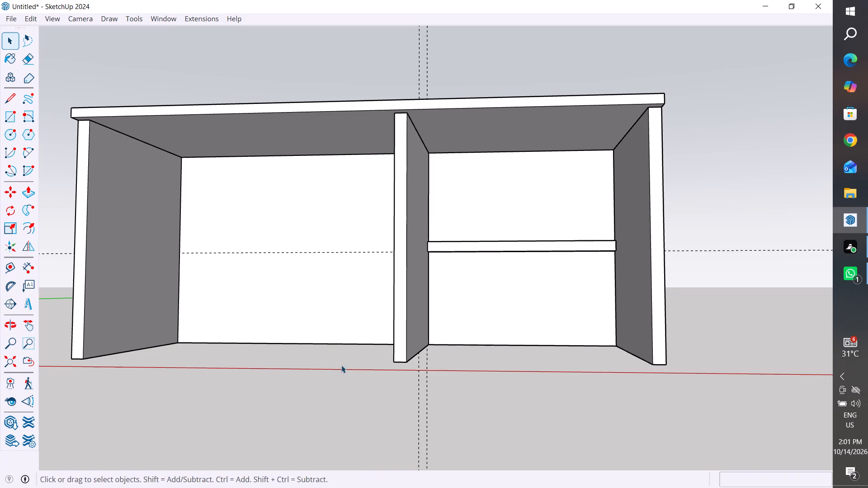
Inside the strip's group, extrude its front face about 20" to the divider's front edge to form a full-depth shelf, and leave the group.
middle_click_drag(548, 282, 517, 472)
scroll(590, 333, "up", 3)
middle_click_drag(594, 310, 622, 214)
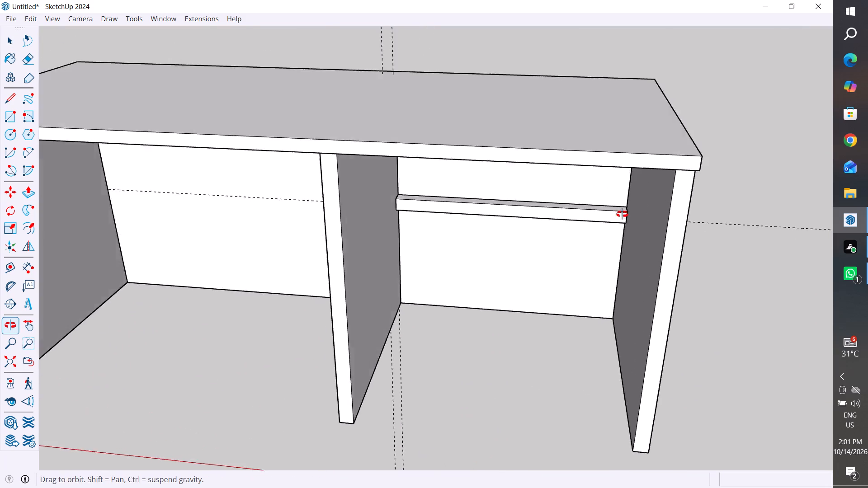
middle_click_drag(622, 214, 651, 217)
scroll(617, 217, "up", 4)
left_click(581, 221)
triple_click(584, 213)
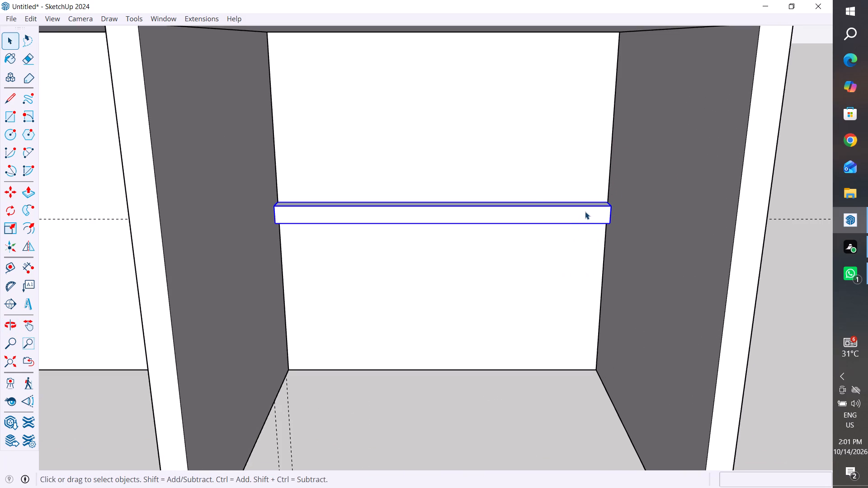
left_click(585, 212)
left_click(585, 212)
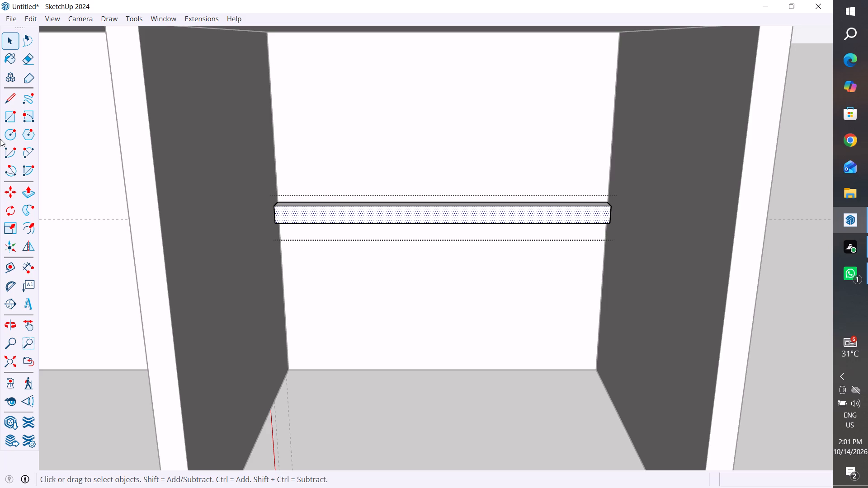
left_click(32, 192)
left_click(313, 215)
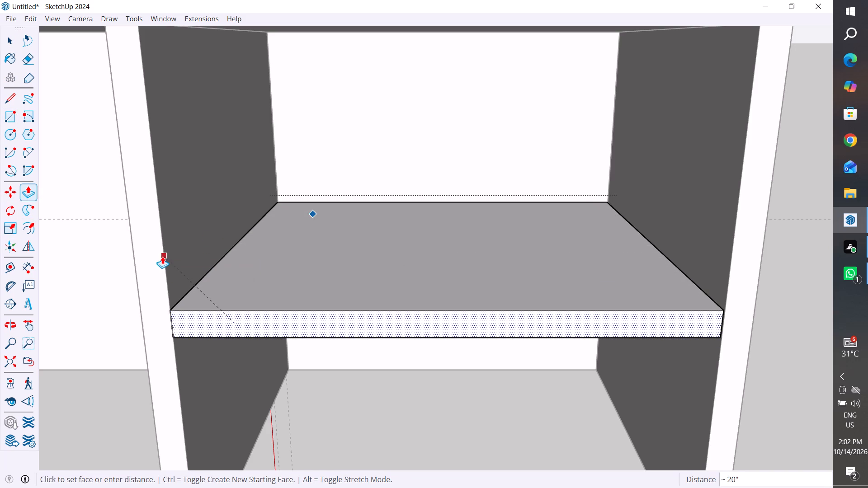
left_click(162, 256)
left_click(6, 44)
scroll(158, 228, "down", 3)
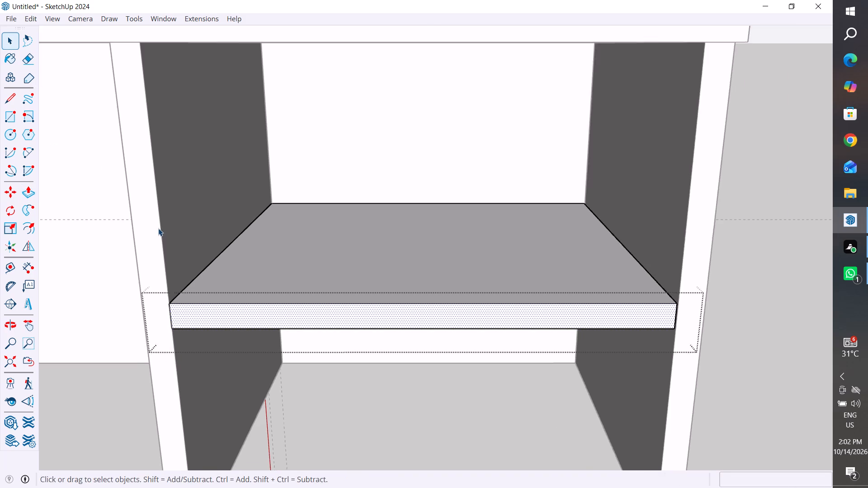
scroll(158, 228, "down", 3)
left_click(660, 244)
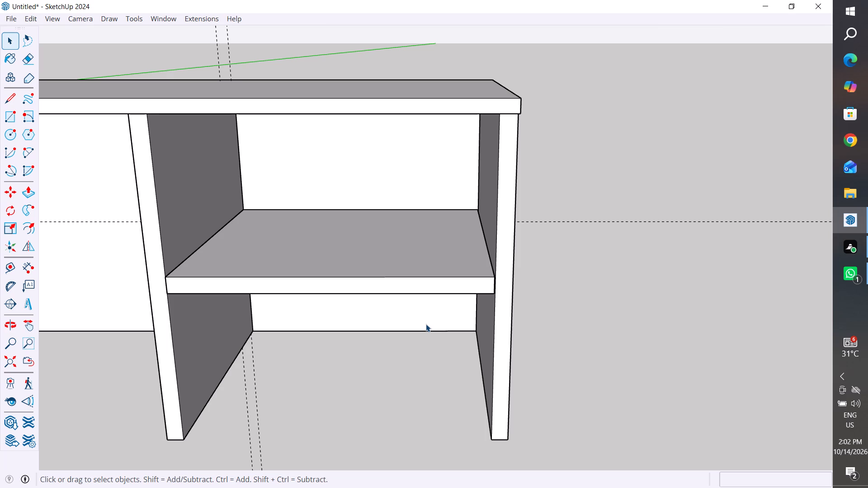
Copy the middle shelf straight down to the base of the compartment, flush with the divider's bottom edge.
scroll(396, 336, "down", 5)
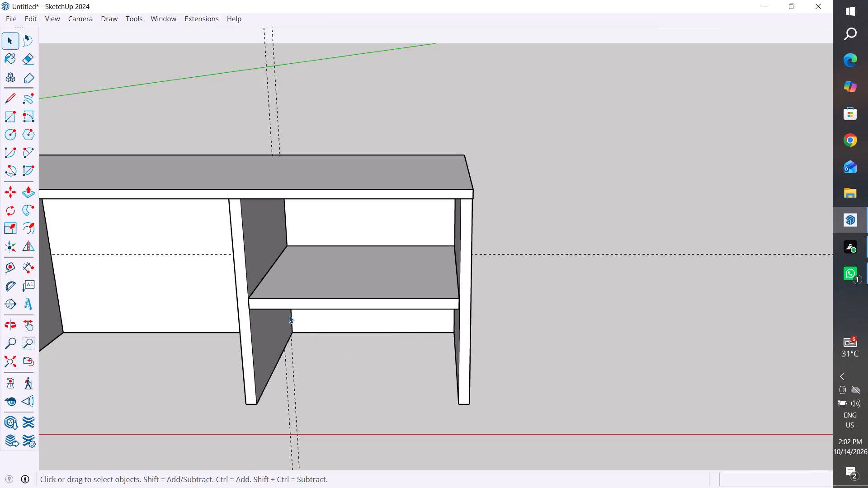
left_click_drag(289, 315, 288, 311)
left_click(297, 303)
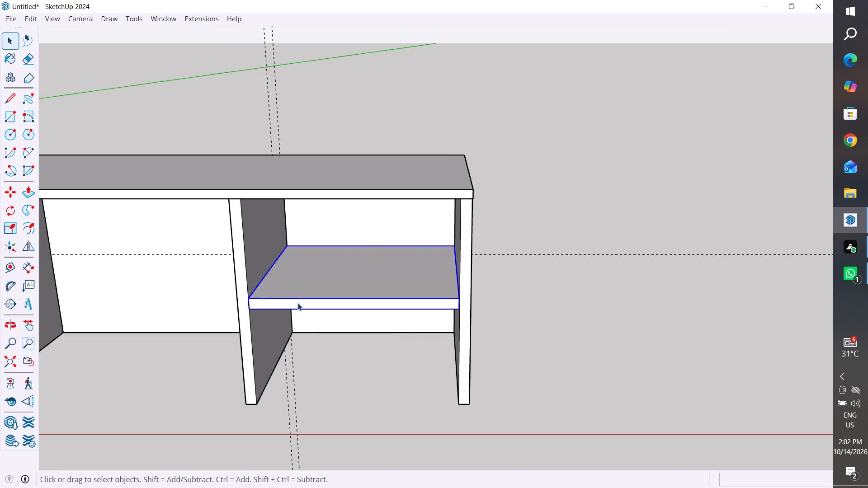
key("m")
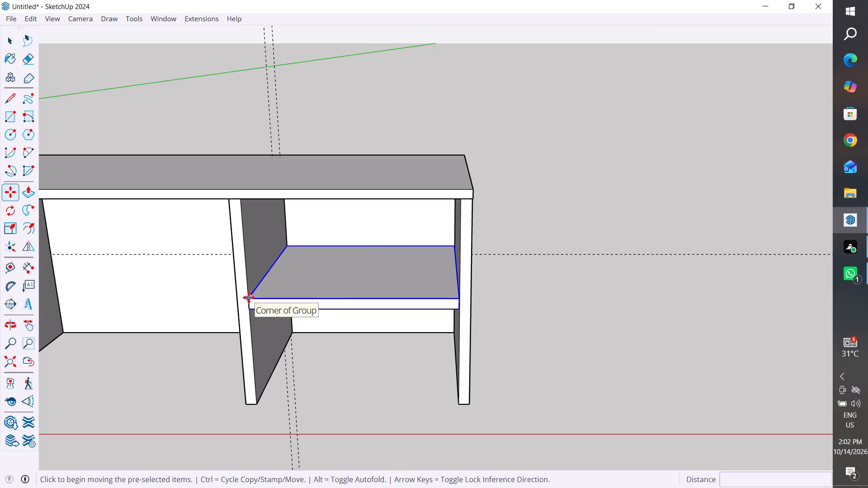
left_click(249, 297)
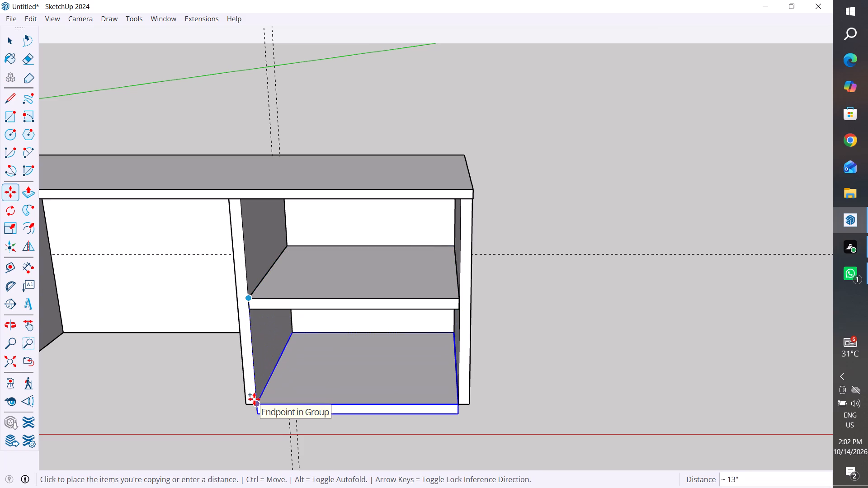
left_click(254, 395)
scroll(588, 310, "down", 6)
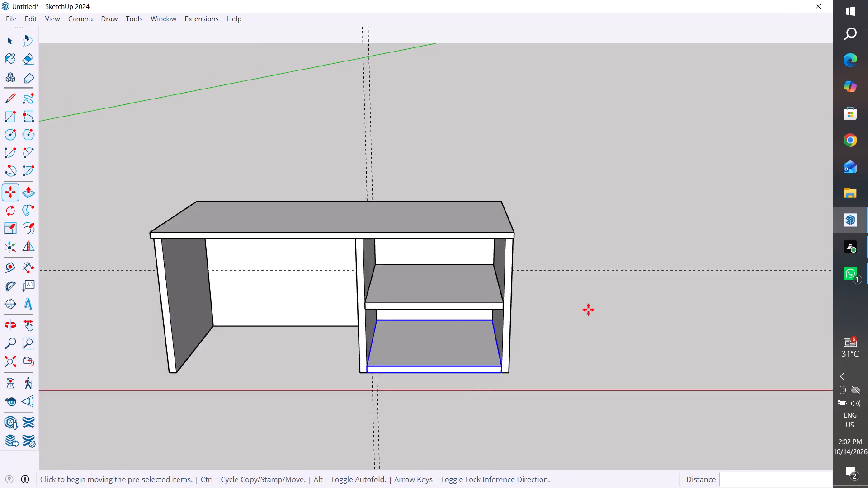
left_click(14, 33)
left_click(164, 116)
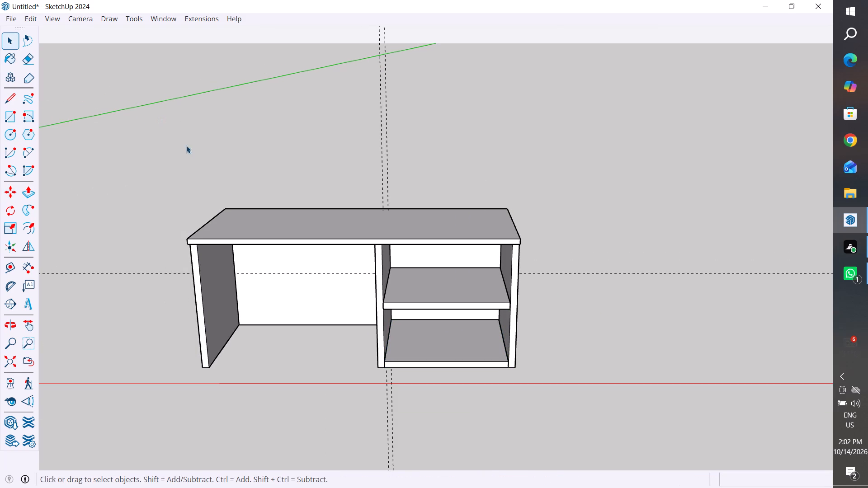
Move the bottom shelf down about 1" so its top front corner meets the divider's bottom front corner.
scroll(431, 360, "up", 3)
middle_click_drag(434, 352, 436, 190)
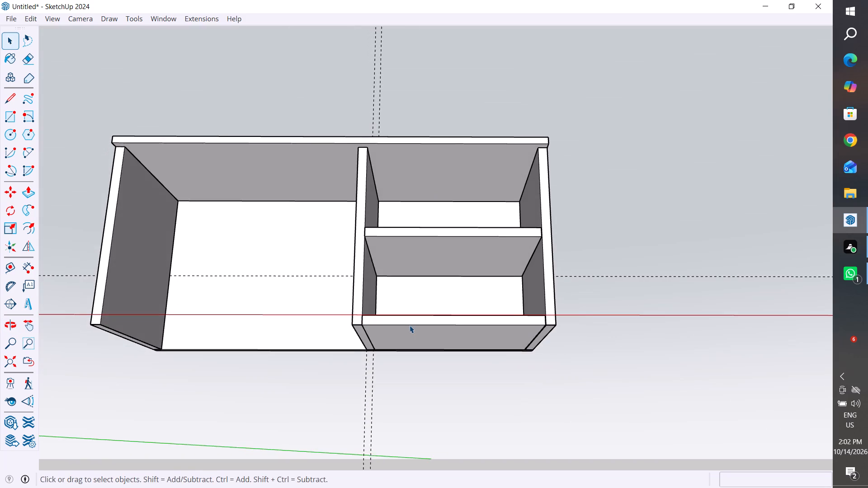
scroll(407, 326, "up", 2)
middle_click_drag(415, 332, 432, 408)
scroll(360, 361, "up", 3)
left_click(378, 347)
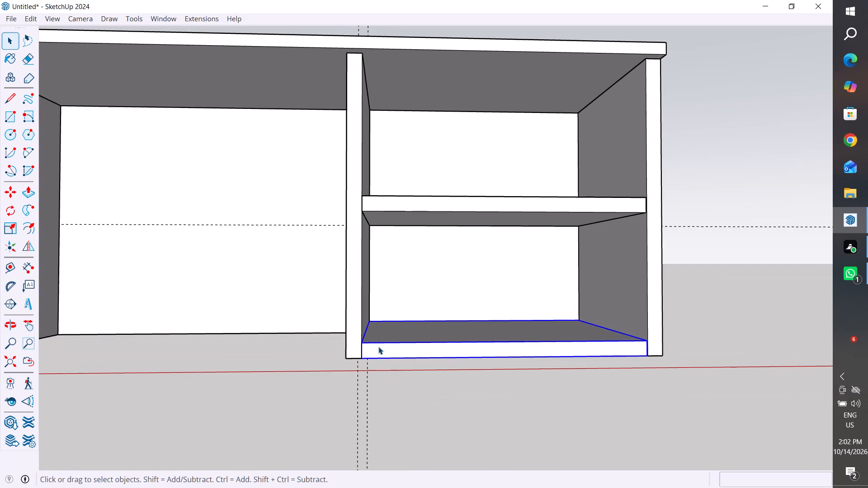
key("m")
left_click(363, 342)
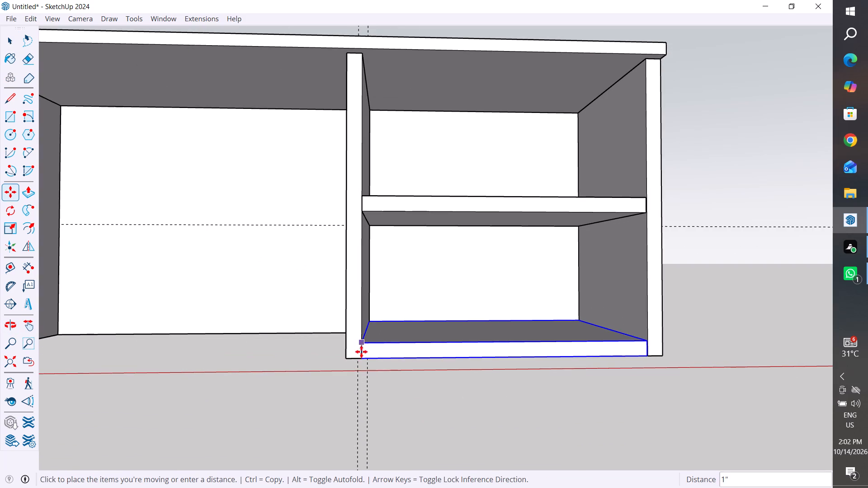
left_click(362, 355)
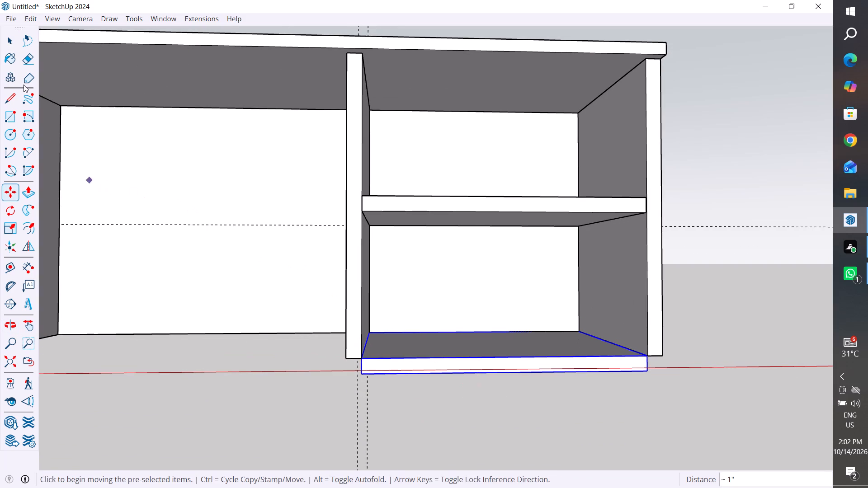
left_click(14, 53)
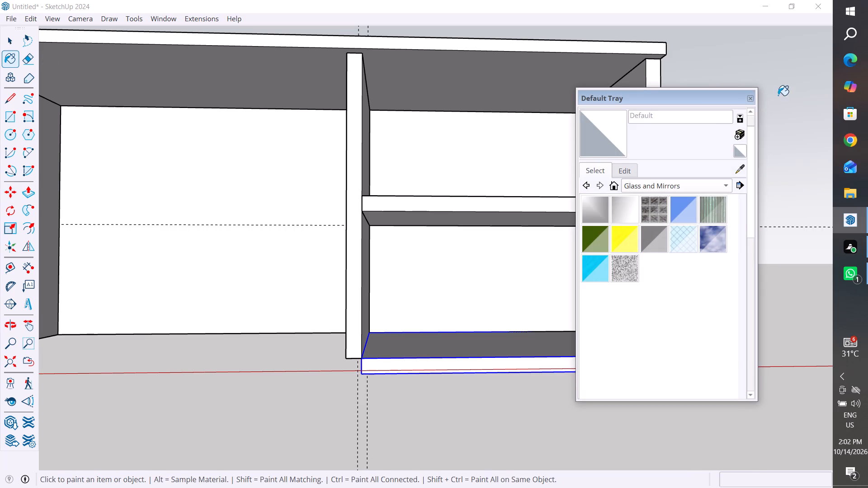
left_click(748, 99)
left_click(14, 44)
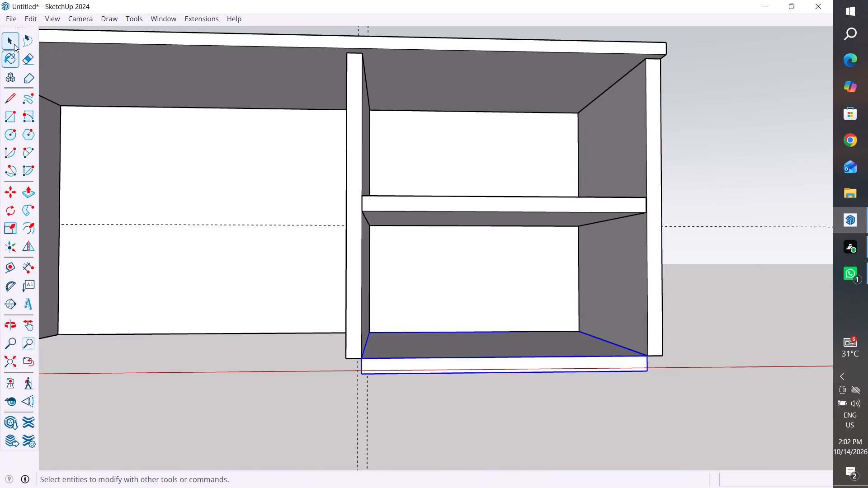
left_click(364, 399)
Examine from the front, below and behind how the bottom shelf meets the divider, end panel and back panel.
middle_click(661, 405)
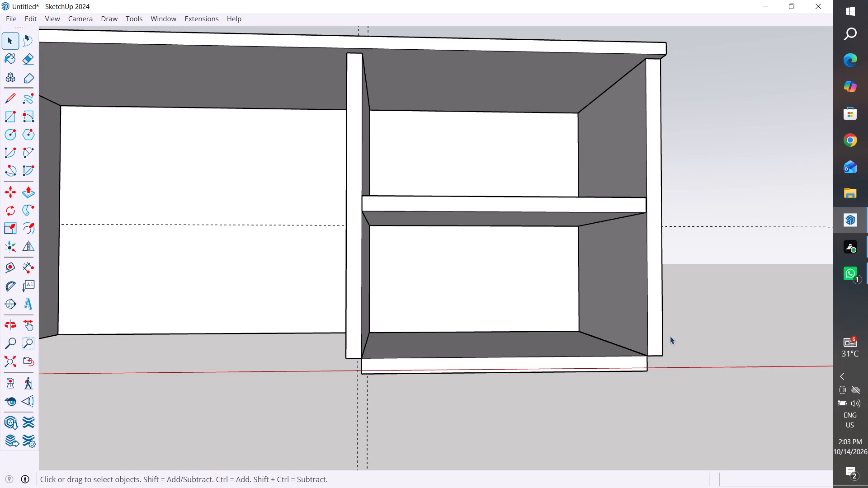
middle_click_drag(651, 290, 425, 259)
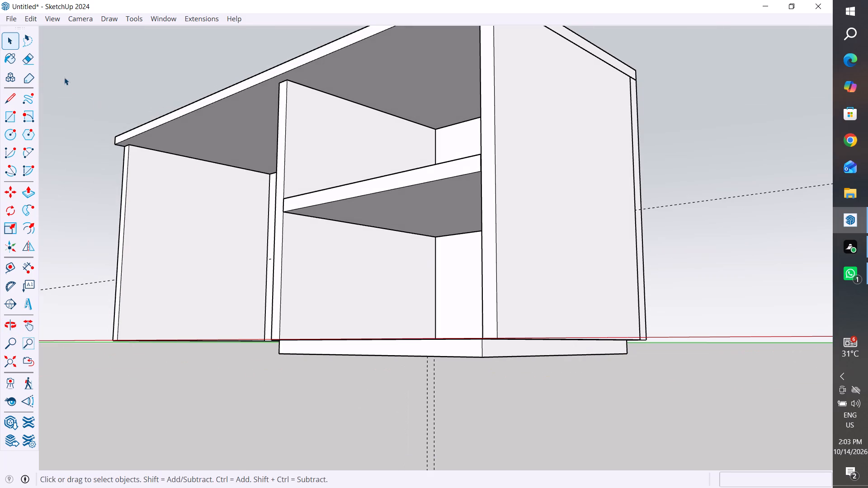
left_click(482, 414)
scroll(634, 332, "up", 4)
middle_click_drag(605, 370, 696, 353)
scroll(522, 341, "up", 4)
middle_click_drag(537, 360, 593, 345)
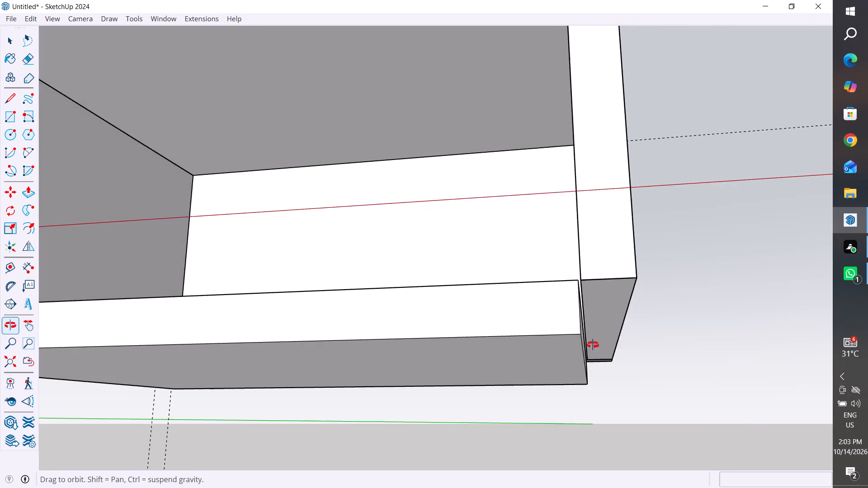
middle_click_drag(593, 345, 565, 352)
scroll(548, 339, "up", 2)
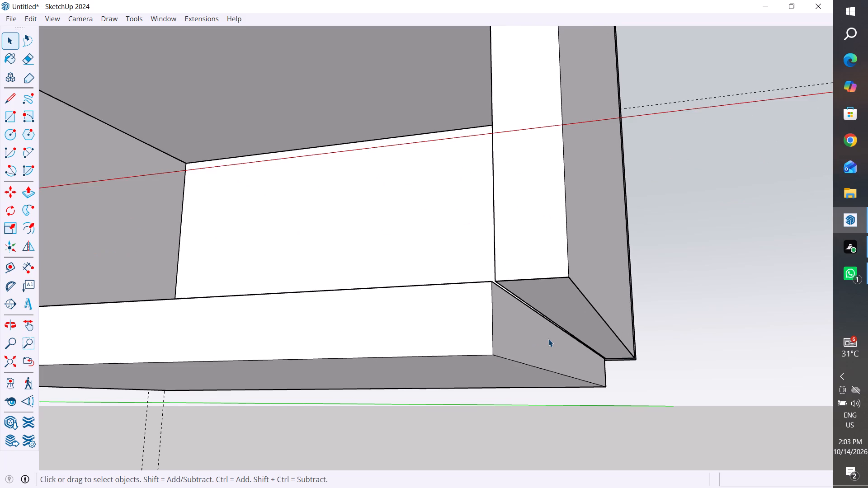
middle_click_drag(552, 341, 617, 411)
scroll(597, 283, "down", 4)
middle_click_drag(598, 325, 608, 346)
scroll(635, 325, "down", 2)
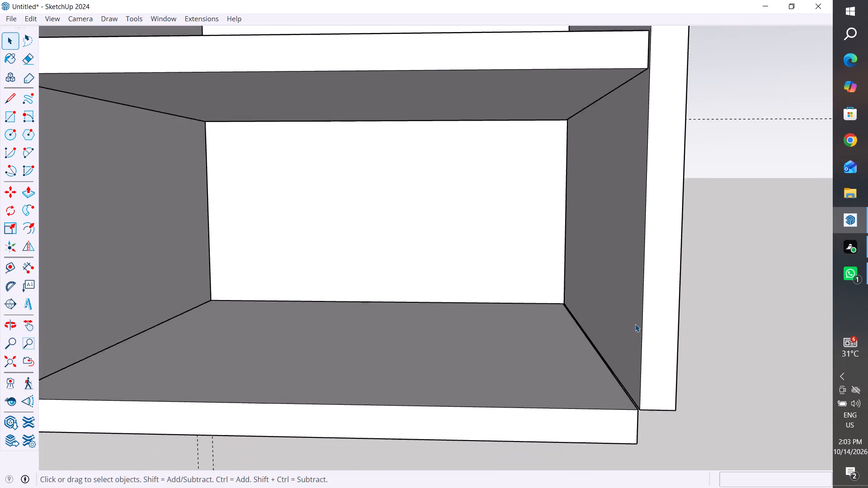
scroll(635, 324, "down", 4)
scroll(236, 435, "up", 3)
scroll(258, 385, "up", 1)
middle_click_drag(258, 384, 527, 255)
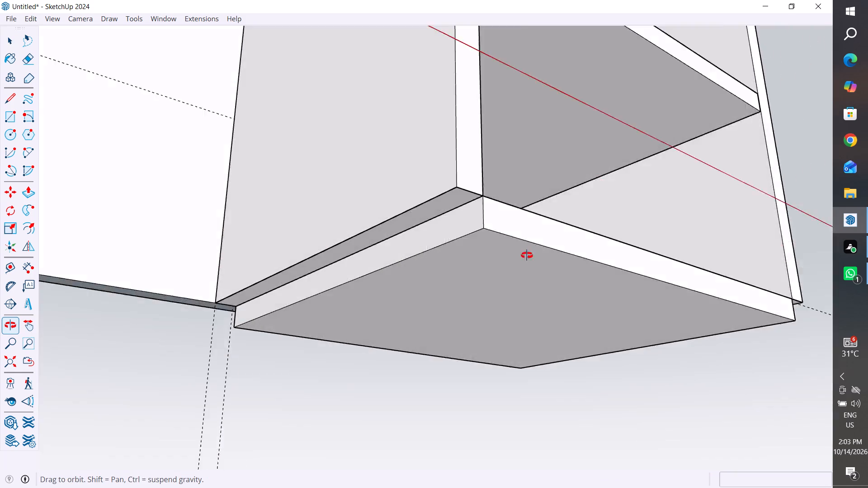
middle_click_drag(527, 255, 764, 272)
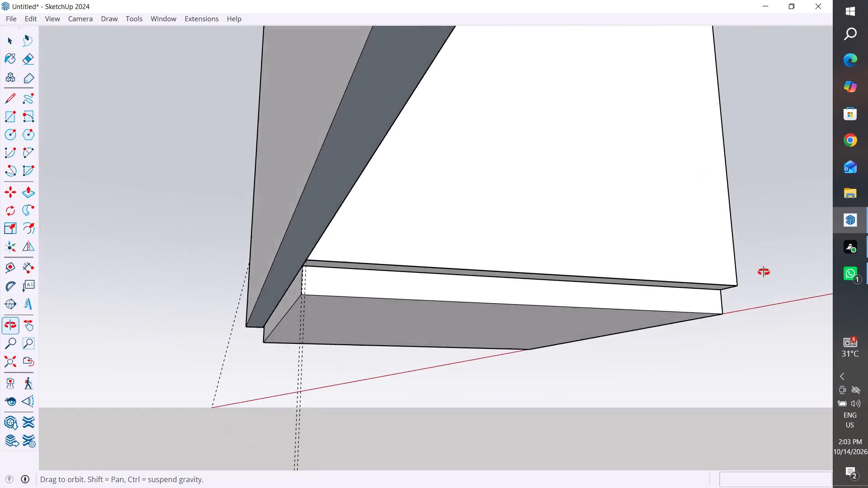
middle_click_drag(764, 272, 397, 411)
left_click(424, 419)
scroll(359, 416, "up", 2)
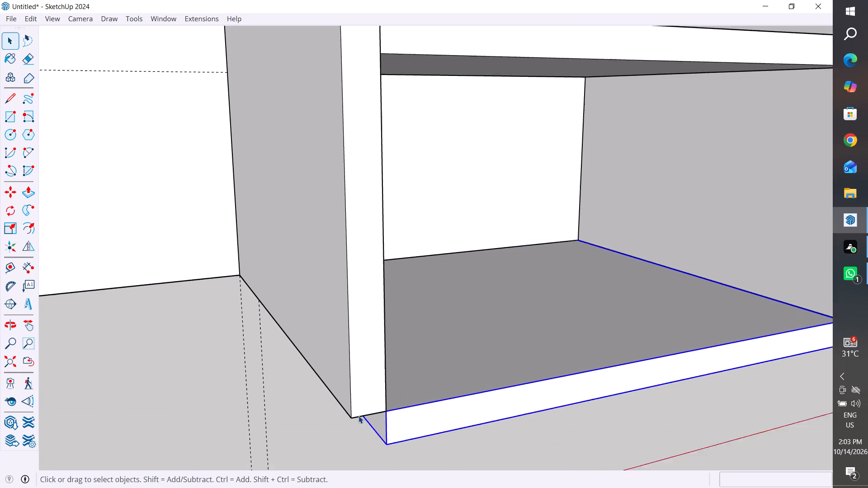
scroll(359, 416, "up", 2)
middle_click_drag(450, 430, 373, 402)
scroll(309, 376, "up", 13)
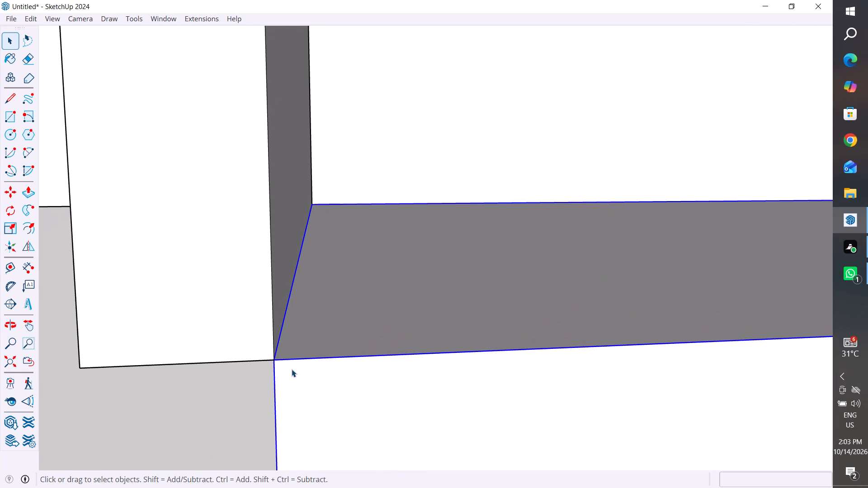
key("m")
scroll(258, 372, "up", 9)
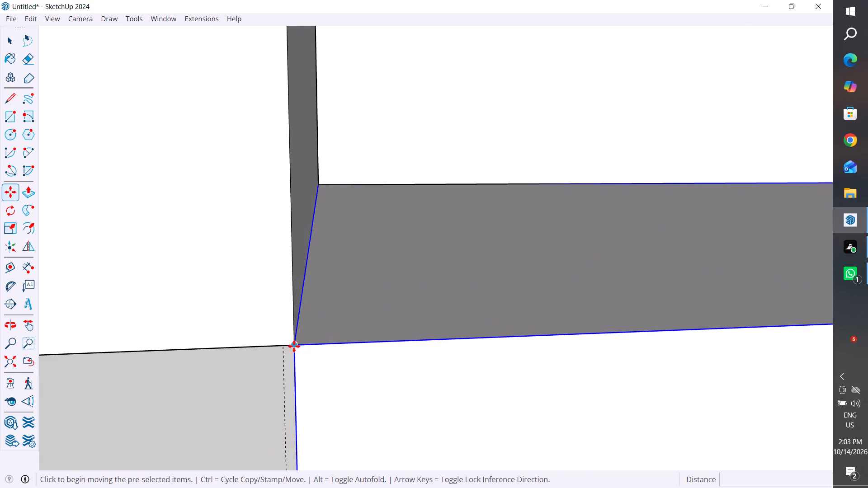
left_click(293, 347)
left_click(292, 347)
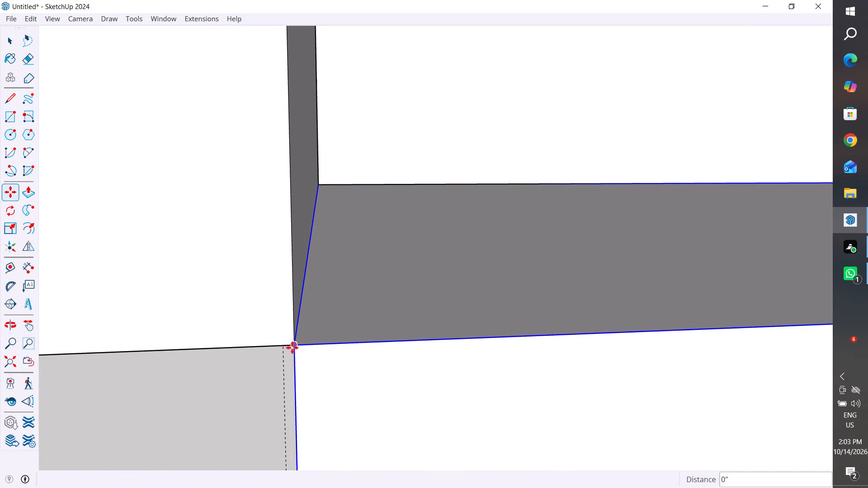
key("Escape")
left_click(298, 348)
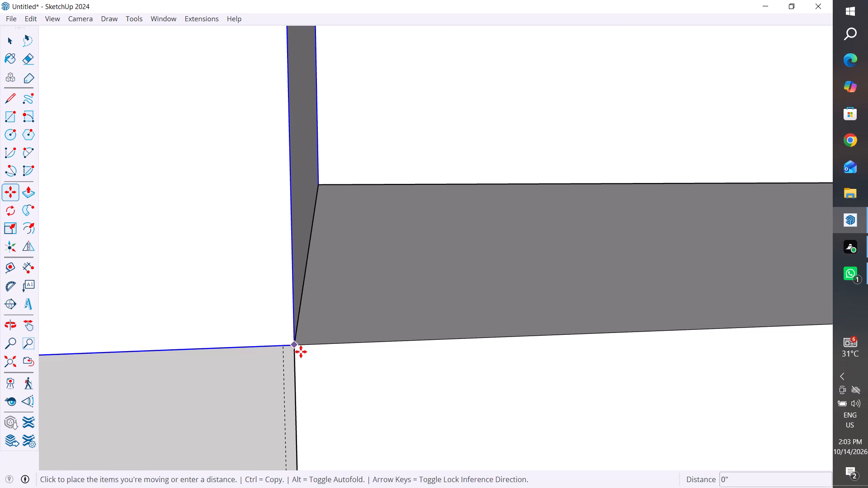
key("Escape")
Reselect the bottom shelf and move it so its top front corner snaps to the divider's inner bottom front corner.
left_click(20, 41)
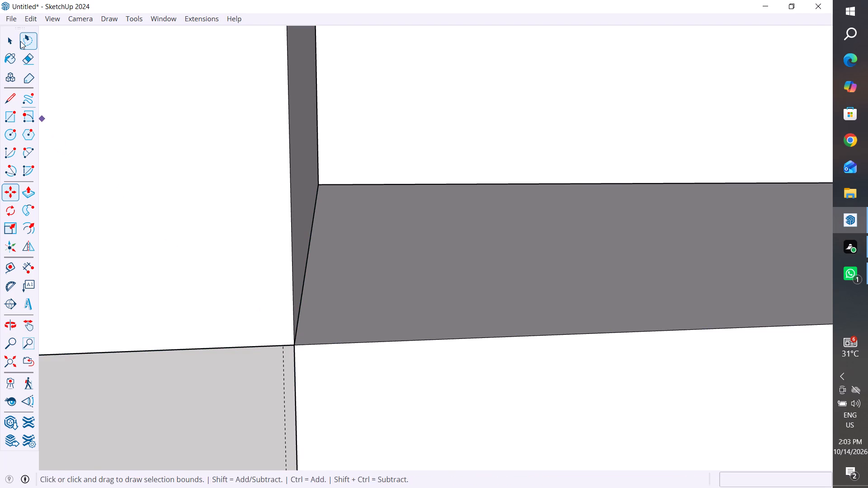
left_click(14, 34)
left_click(375, 279)
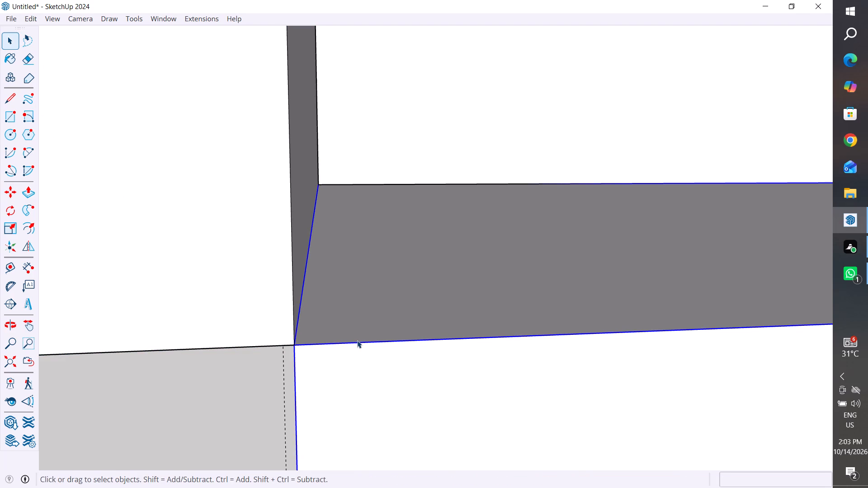
key("m")
left_click(293, 347)
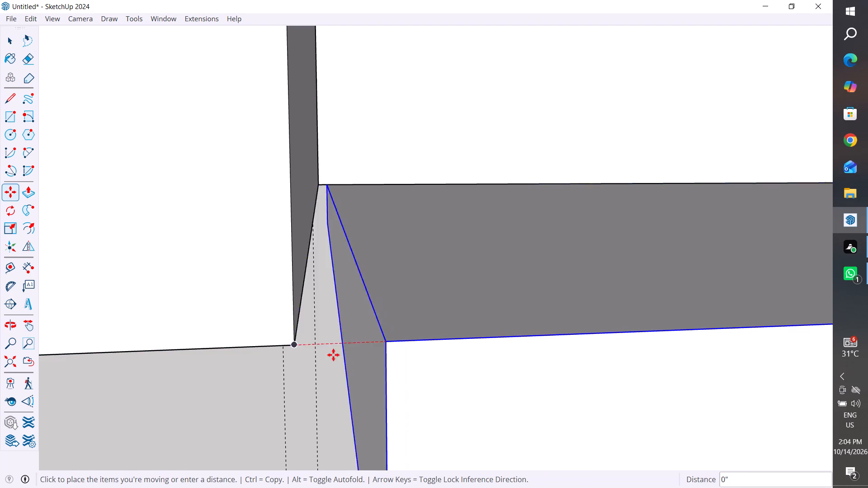
scroll(632, 348, "down", 4)
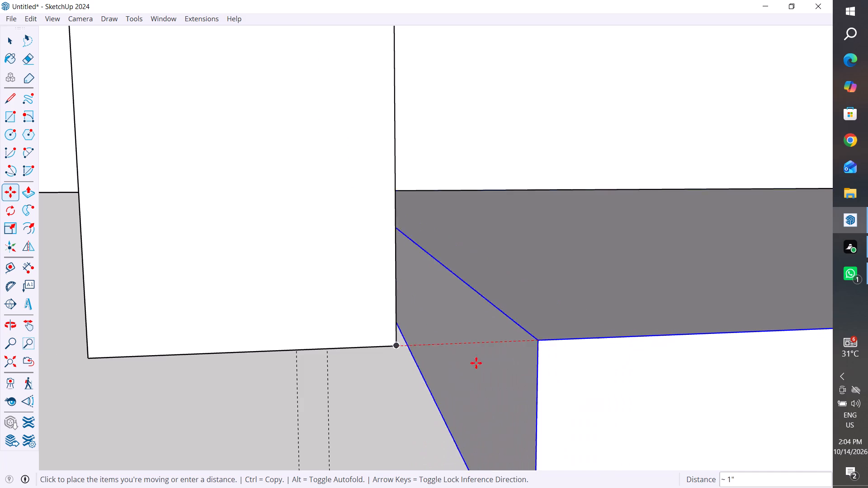
scroll(396, 357, "up", 4)
left_click(397, 340)
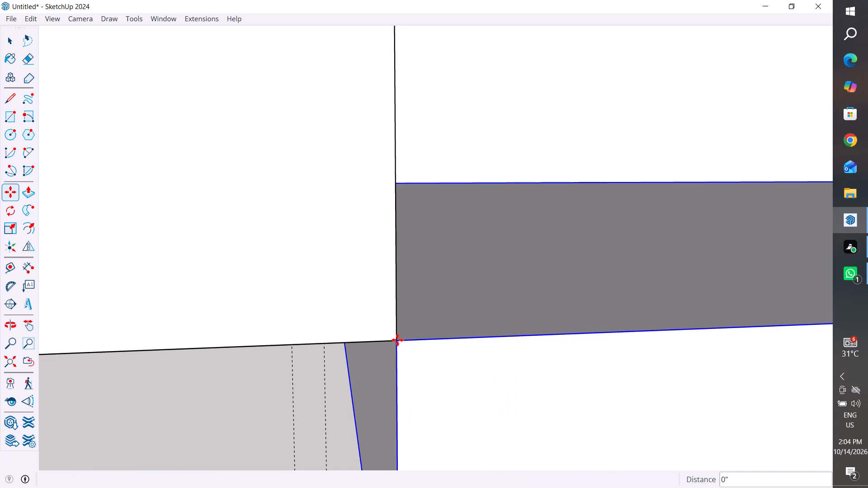
left_click(10, 40)
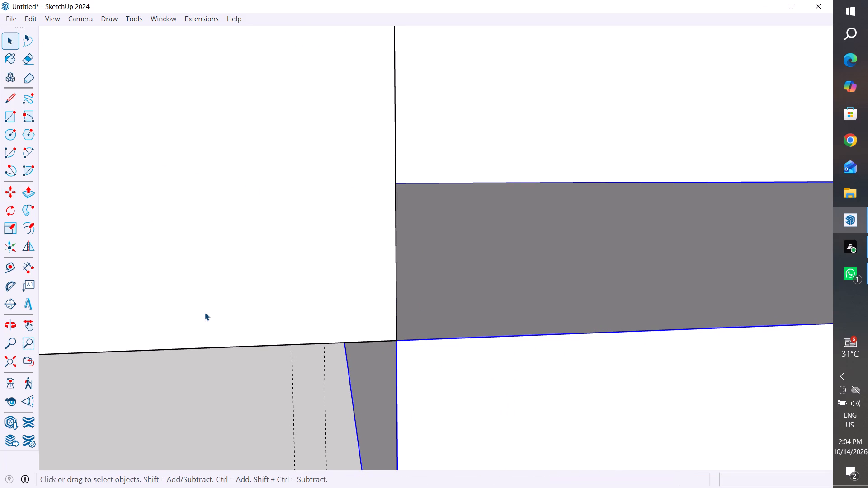
Inside the bottom shelf's group, extrude its outer end face about 1" to the end panel's outer edge, and leave the group.
scroll(205, 313, "down", 20)
scroll(205, 313, "down", 3)
middle_click_drag(591, 281, 472, 268)
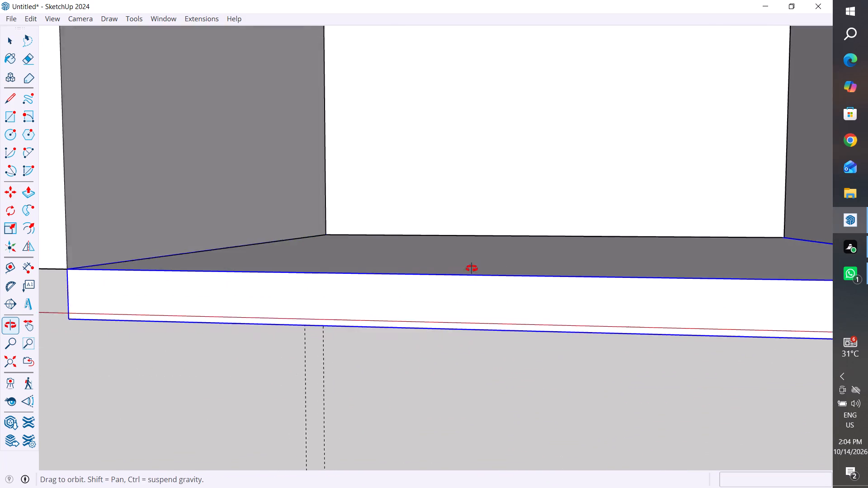
middle_click_drag(472, 268, 326, 282)
scroll(323, 279, "down", 7)
scroll(471, 341, "up", 4)
middle_click_drag(507, 295, 538, 243)
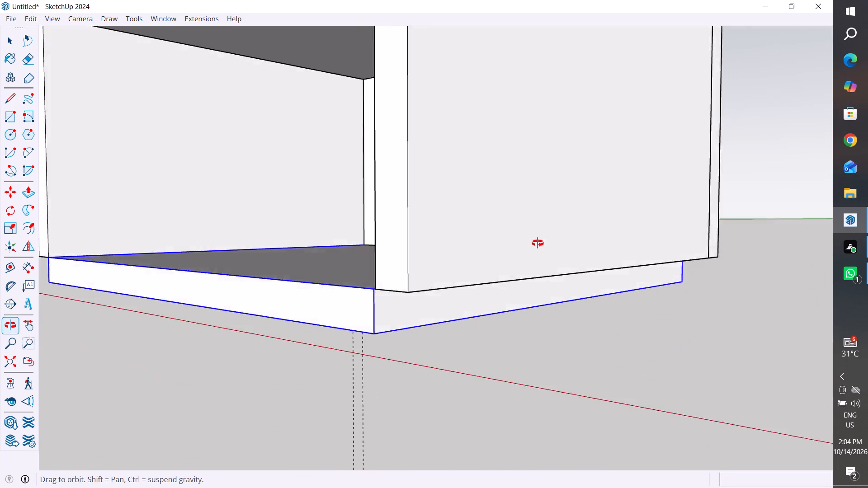
middle_click_drag(538, 243, 559, 233)
triple_click(472, 259)
left_click(472, 259)
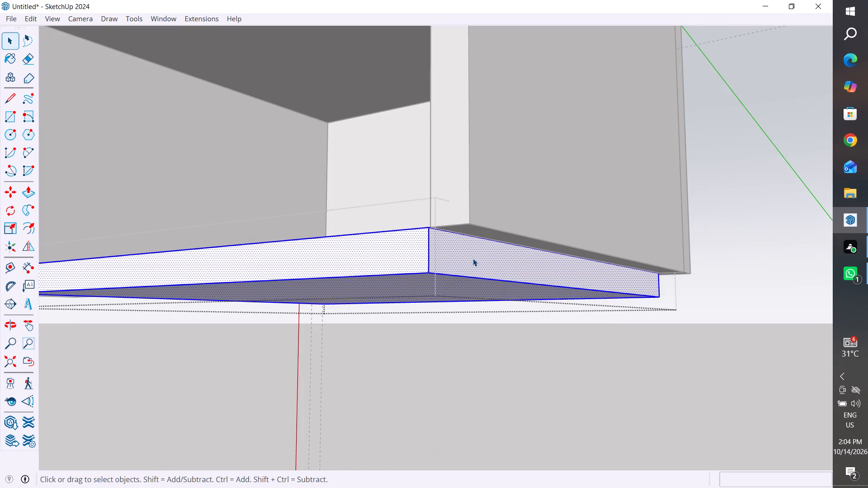
left_click(28, 197)
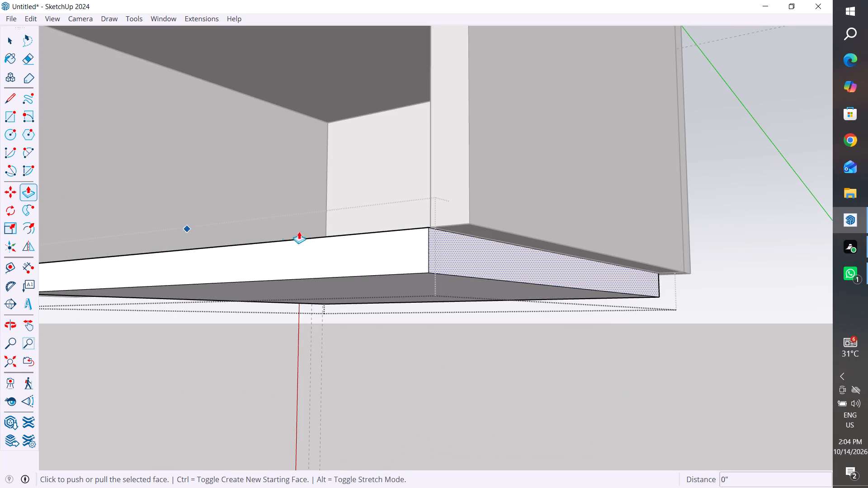
left_click(446, 247)
left_click(467, 224)
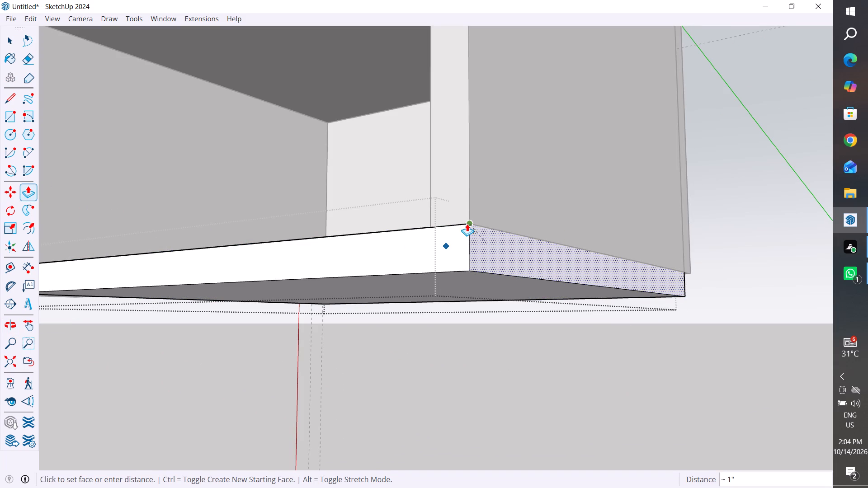
middle_click_drag(670, 279, 121, 336)
scroll(664, 281, "up", 1)
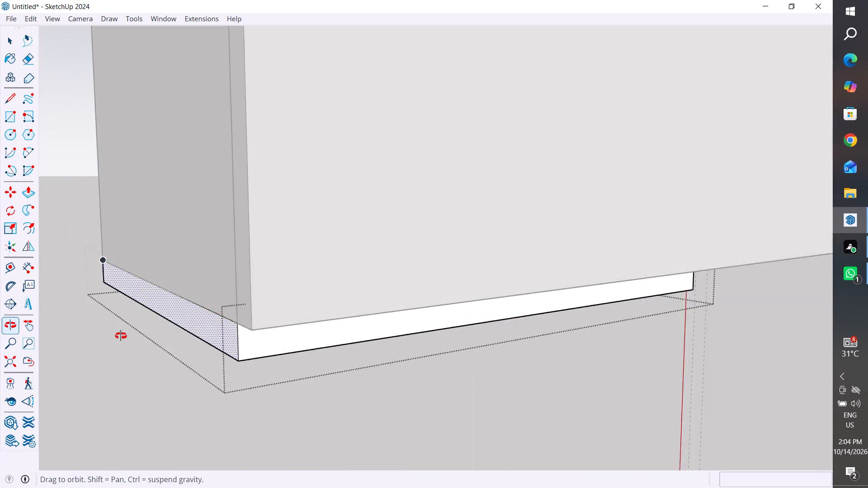
middle_click_drag(121, 336, 221, 198)
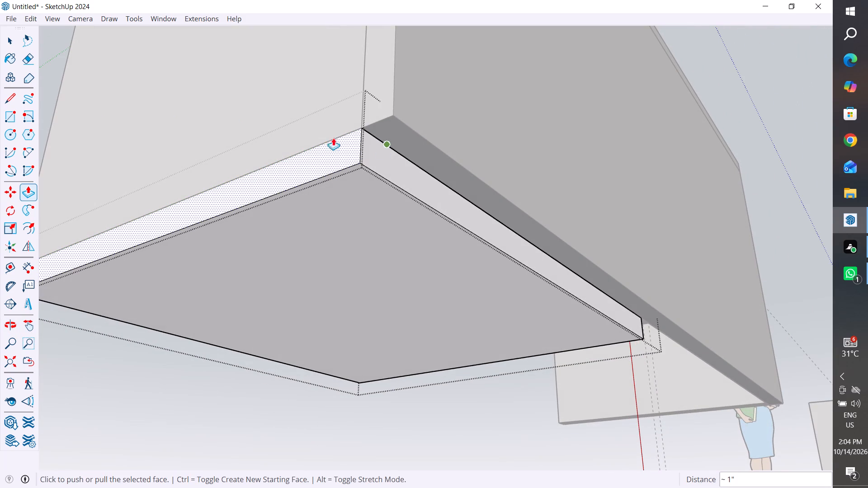
left_click(15, 44)
middle_click_drag(504, 304, 533, 388)
scroll(484, 365, "up", 3)
left_click(633, 409)
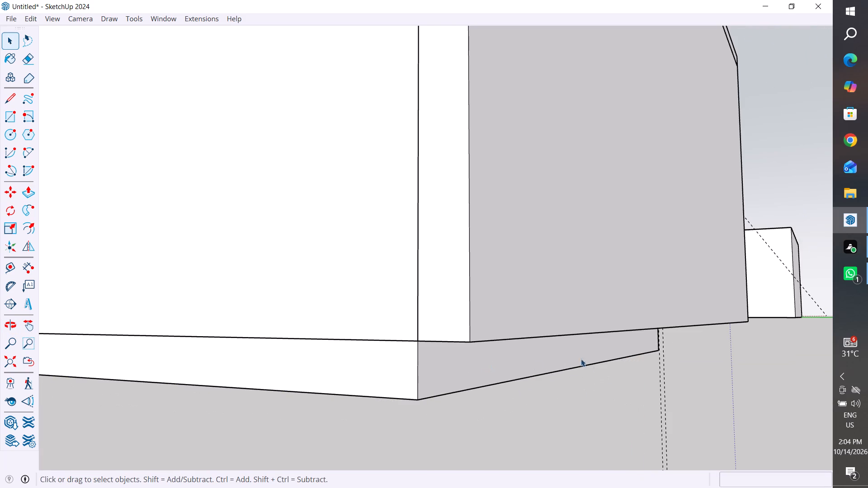
Inside the bottom shelf's group, extrude its rear face about 1" to the back panel's outer rear corner.
left_click(522, 358)
triple_click(493, 368)
left_click(493, 368)
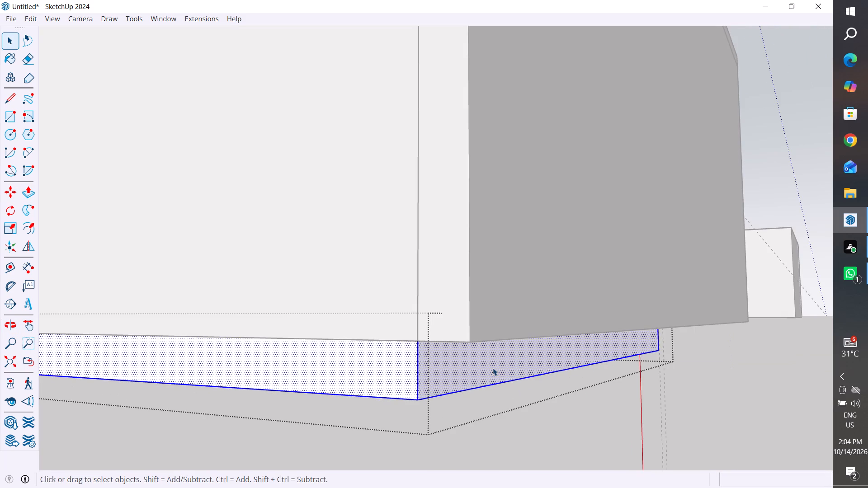
left_click(509, 359)
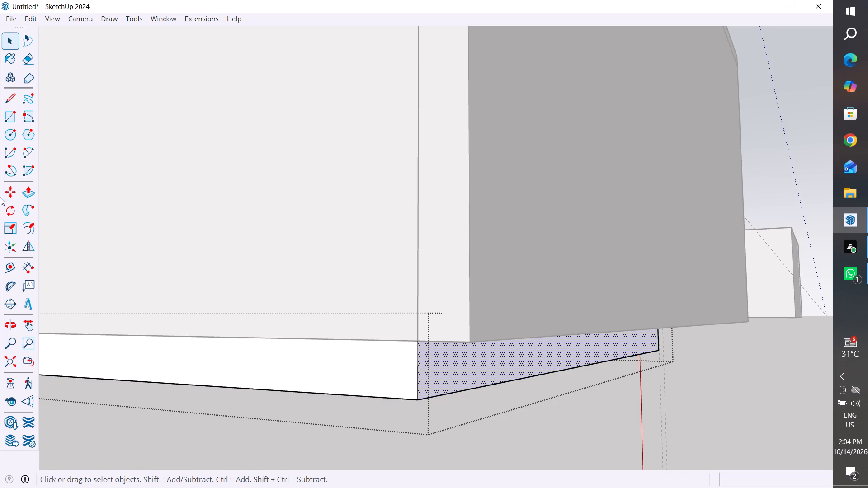
left_click(30, 192)
left_click(439, 364)
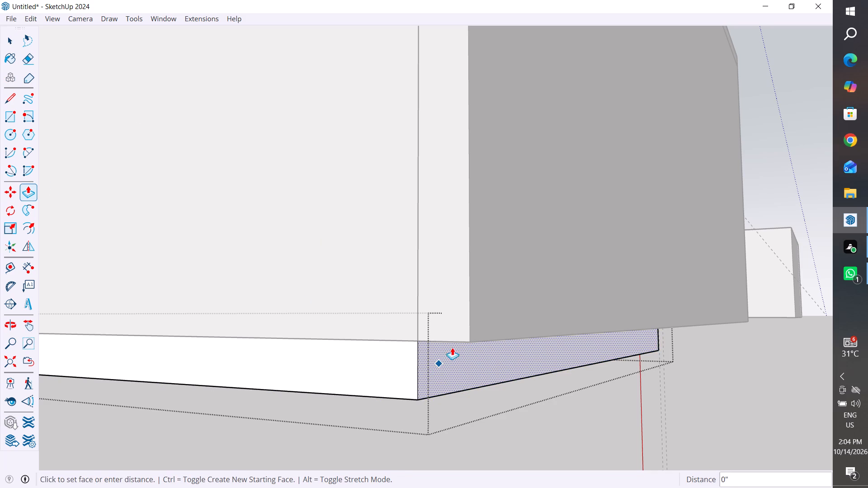
scroll(471, 342, "up", 4)
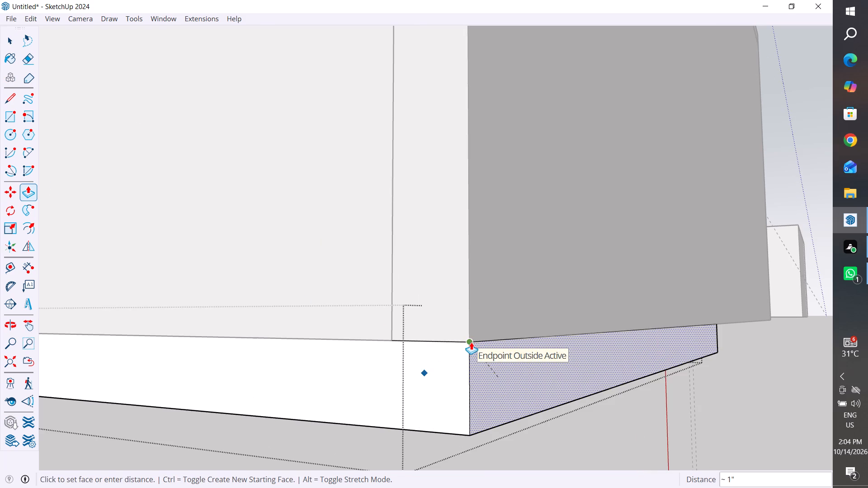
left_click(471, 342)
Examine the lower rear corner where the extended bottom shelf meets the end and back panels.
middle_click_drag(593, 351, 639, 251)
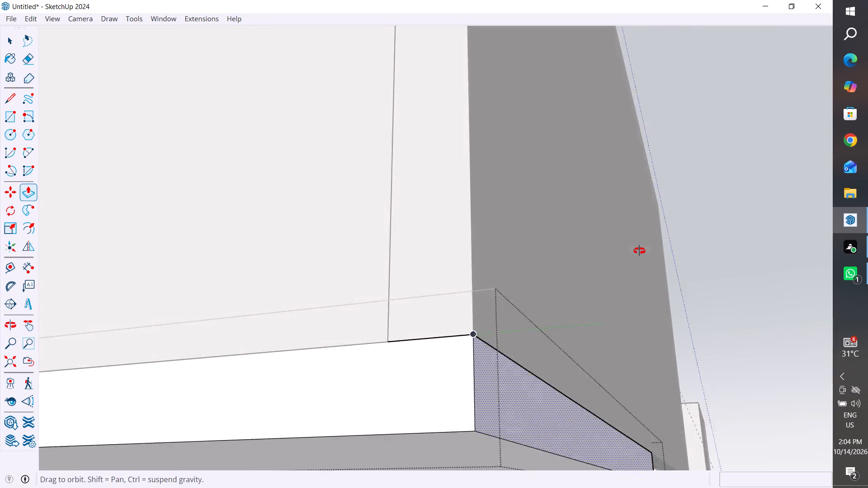
middle_click_drag(639, 251, 697, 328)
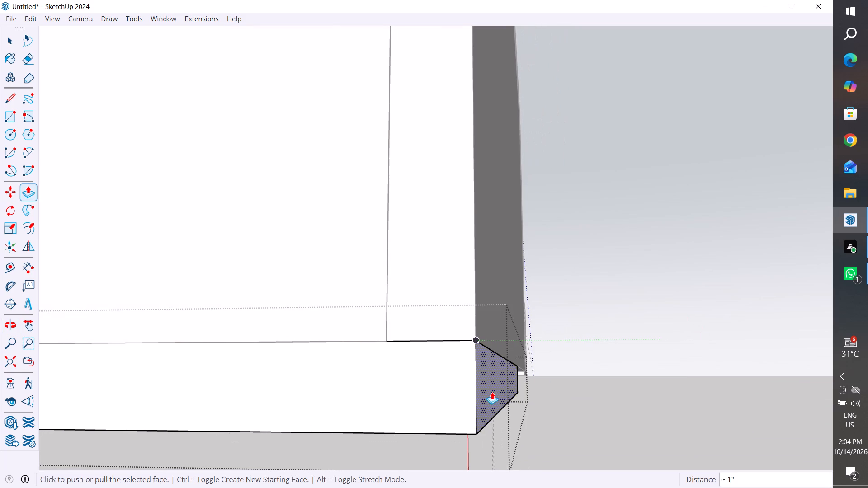
scroll(496, 387, "up", 4)
middle_click_drag(501, 383, 504, 401)
scroll(425, 265, "up", 8)
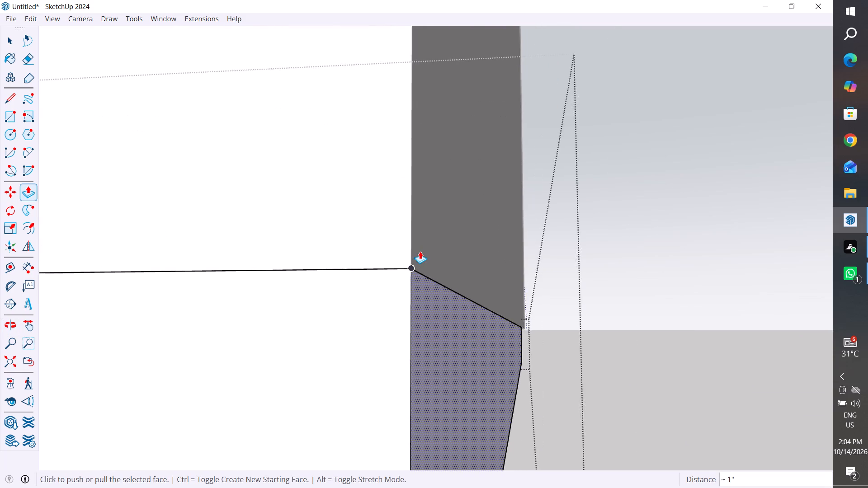
scroll(420, 251, "up", 10)
scroll(410, 297, "up", 1)
middle_click_drag(410, 297, 377, 351)
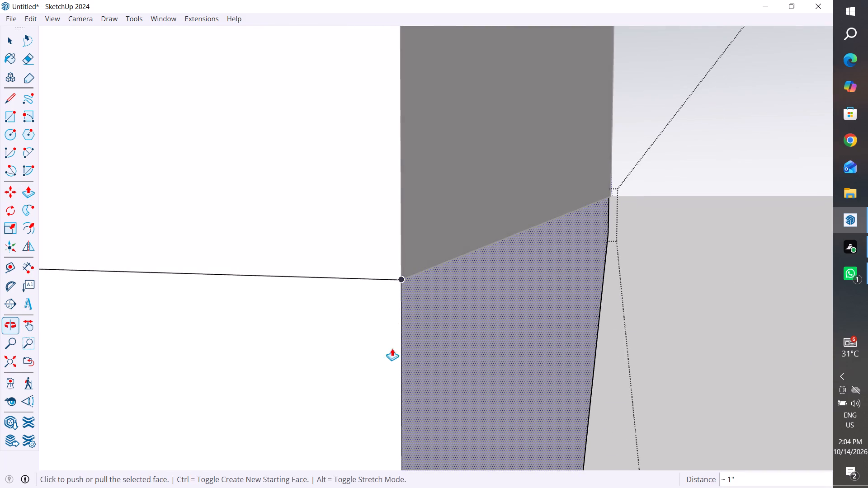
scroll(612, 312, "down", 17)
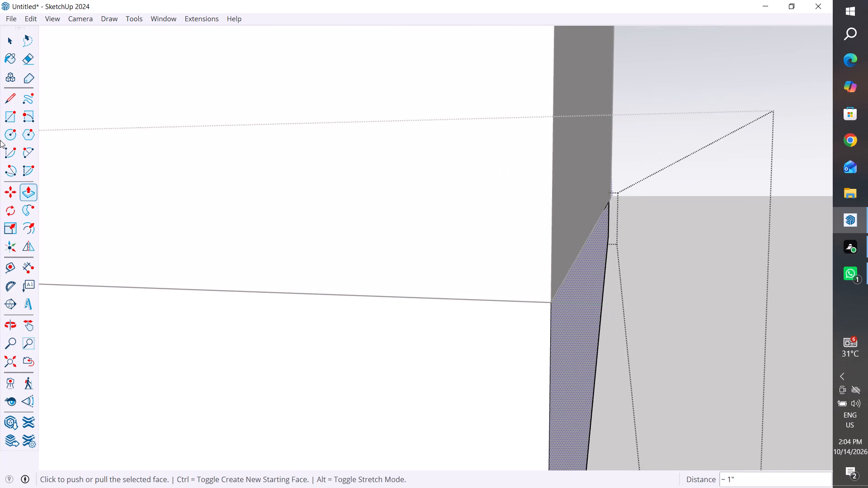
Clear the face selection and leave the bottom shelf's group.
left_click(13, 38)
left_click(677, 272)
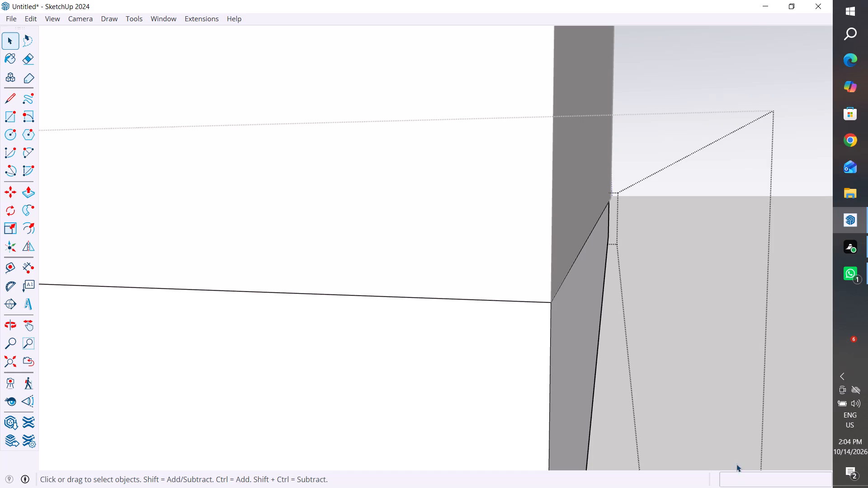
scroll(577, 252, "down", 10)
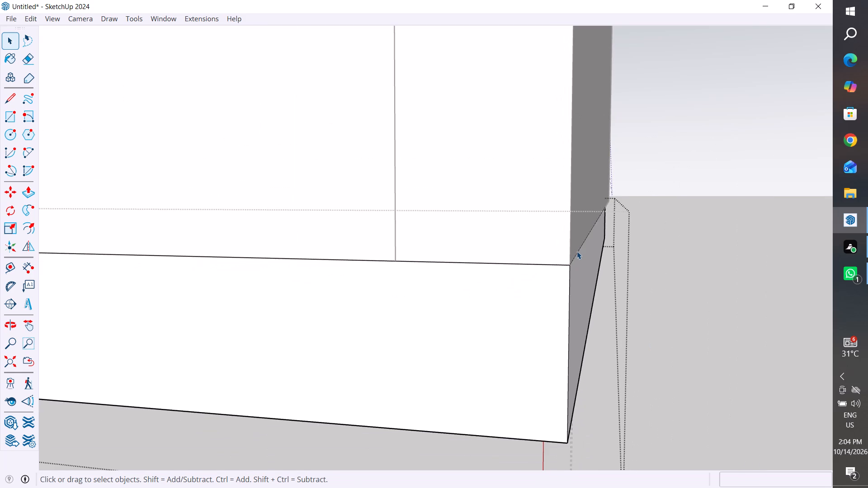
scroll(617, 246, "down", 9)
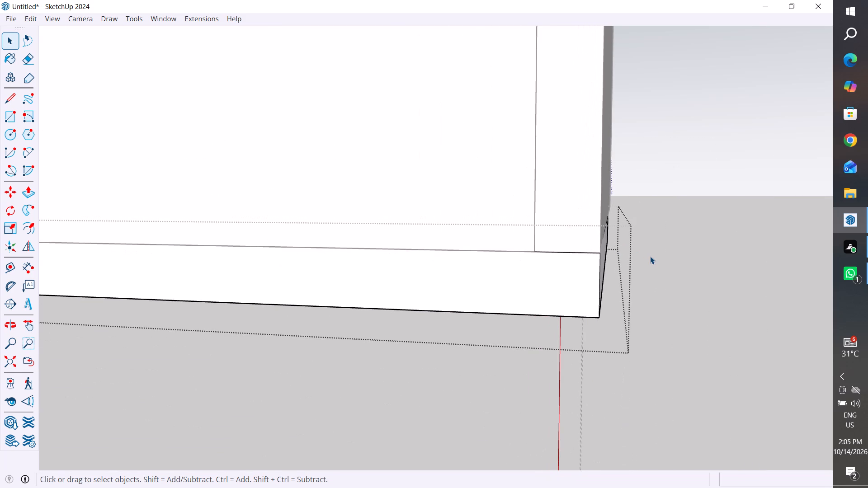
scroll(650, 256, "down", 10)
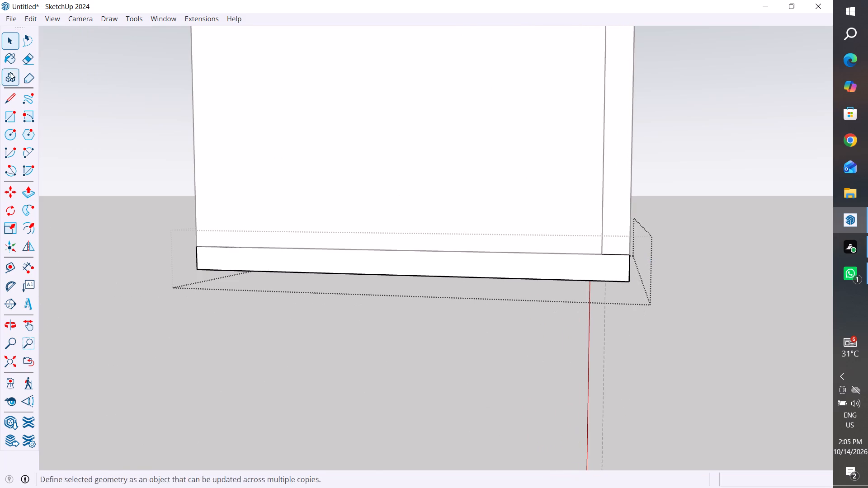
left_click(120, 115)
Inside the bottom shelf's group, extrude its divider-side end face about 1" to the divider's outer bottom corner, and leave the group.
middle_click_drag(314, 319, 714, 339)
scroll(524, 303, "down", 5)
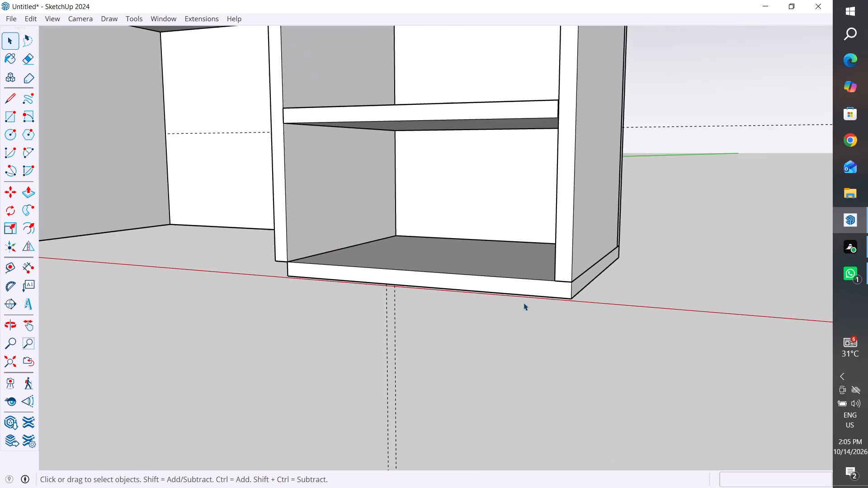
middle_click_drag(564, 313, 674, 370)
scroll(682, 348, "down", 4)
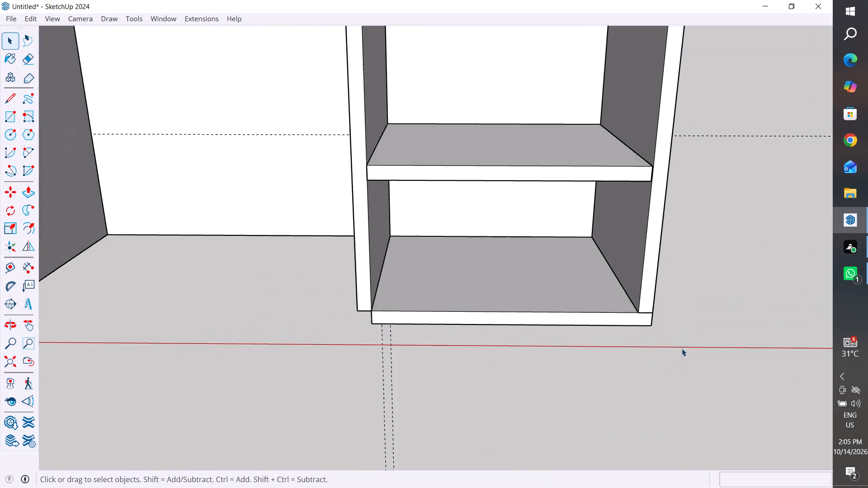
scroll(682, 348, "down", 3)
scroll(659, 109, "up", 3)
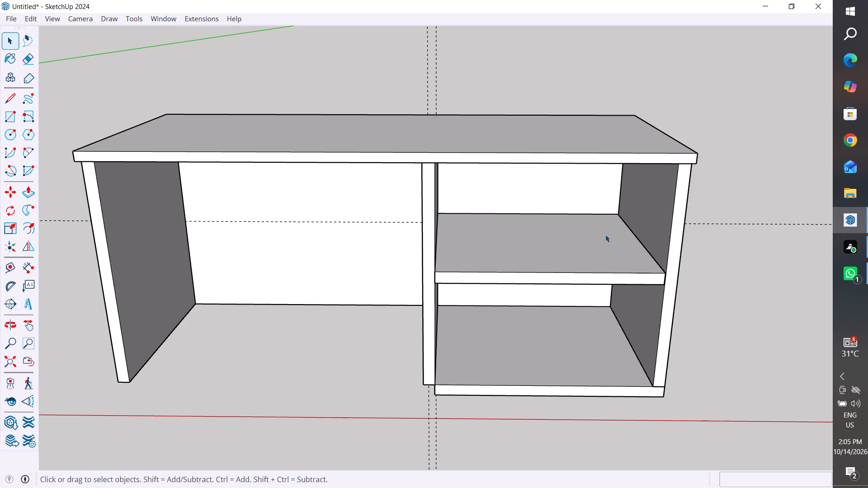
middle_click_drag(486, 336, 675, 276)
scroll(465, 421, "up", 3)
scroll(503, 369, "up", 4)
middle_click_drag(563, 358, 557, 357)
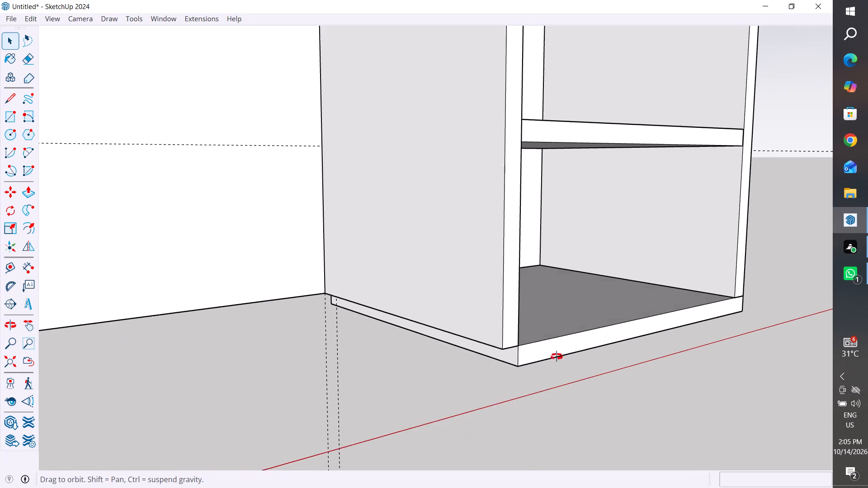
middle_click_drag(557, 357, 585, 352)
left_click(527, 349)
scroll(534, 345, "up", 5)
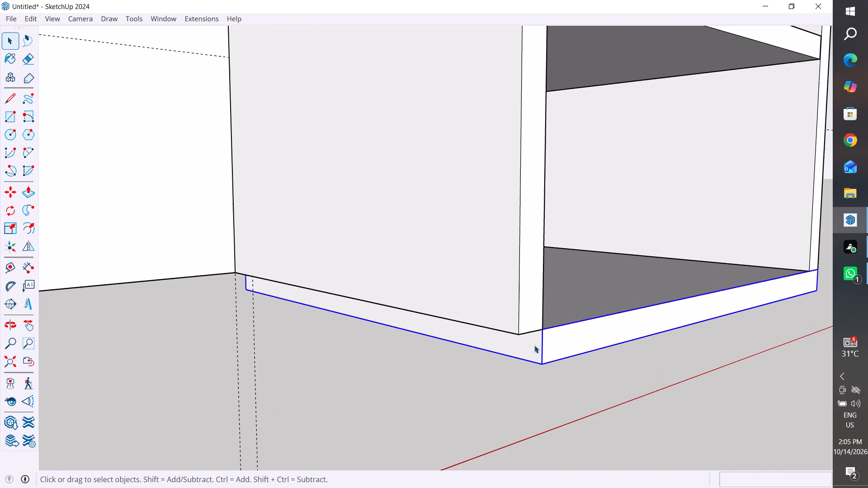
triple_click(534, 345)
left_click(534, 345)
left_click(535, 340)
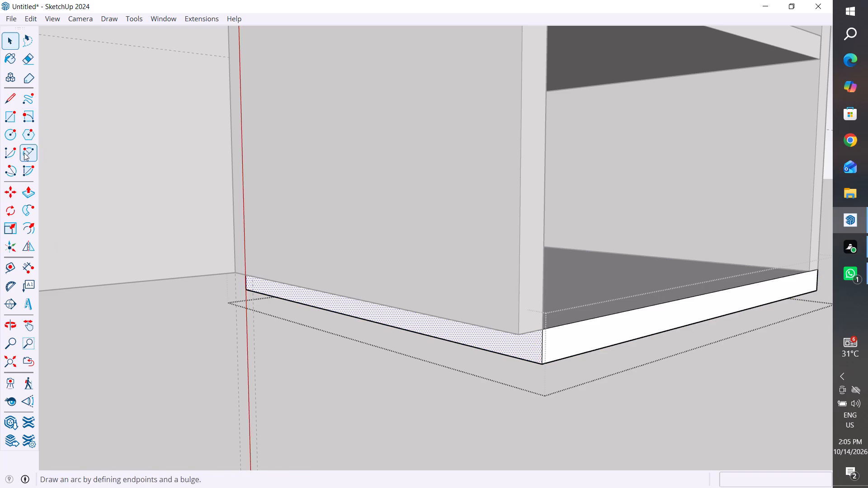
left_click(23, 197)
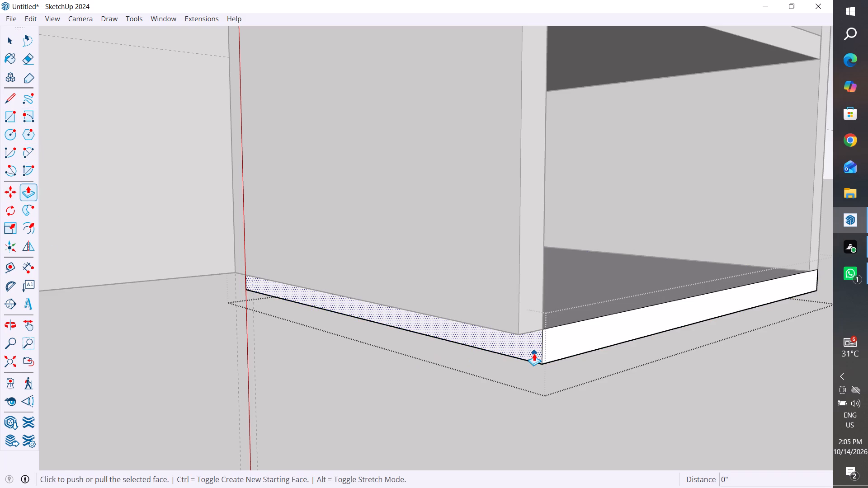
left_click(534, 353)
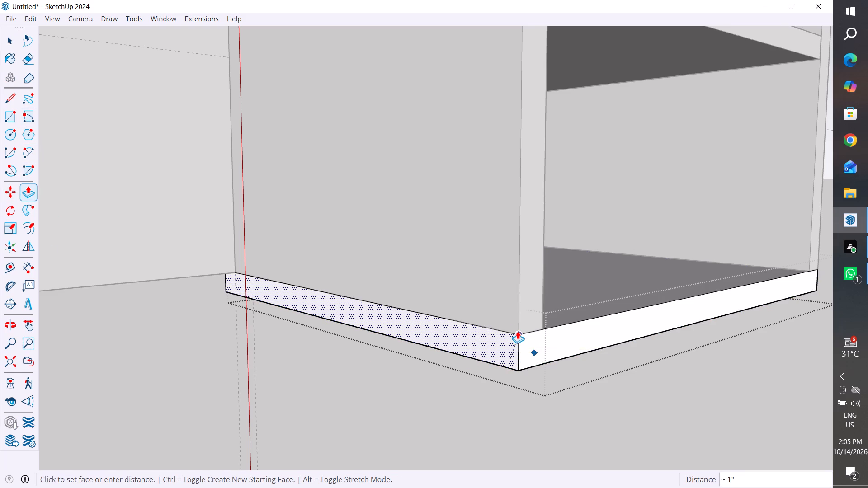
left_click(518, 331)
left_click(14, 45)
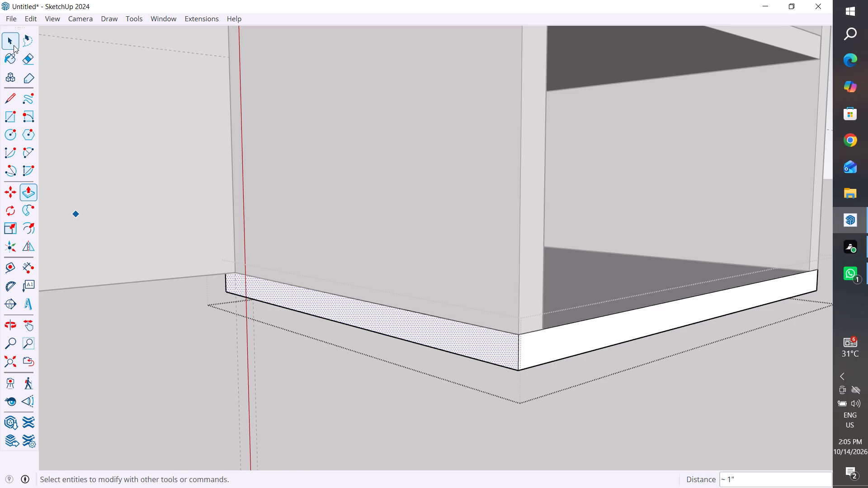
scroll(202, 316, "down", 12)
left_click(522, 393)
Examine the desk from the front, ends and underside, comparing the bottom shelf's level with the opposite end panel.
middle_click_drag(586, 334, 427, 325)
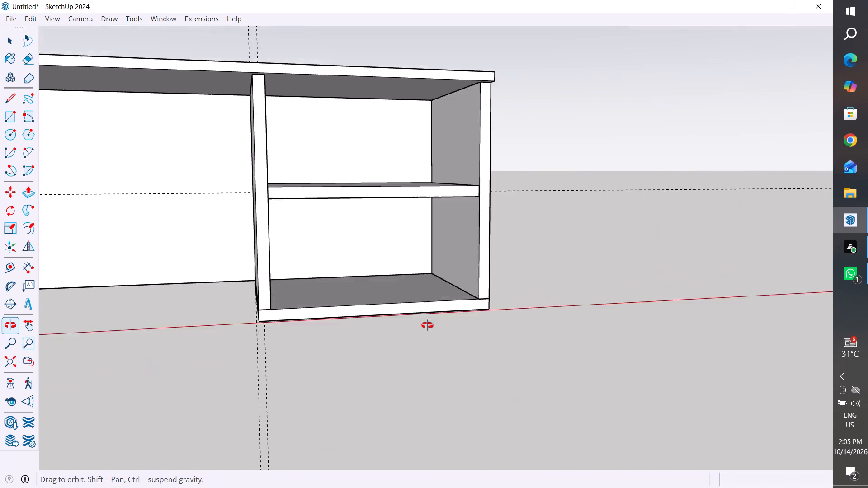
middle_click_drag(427, 325, 531, 235)
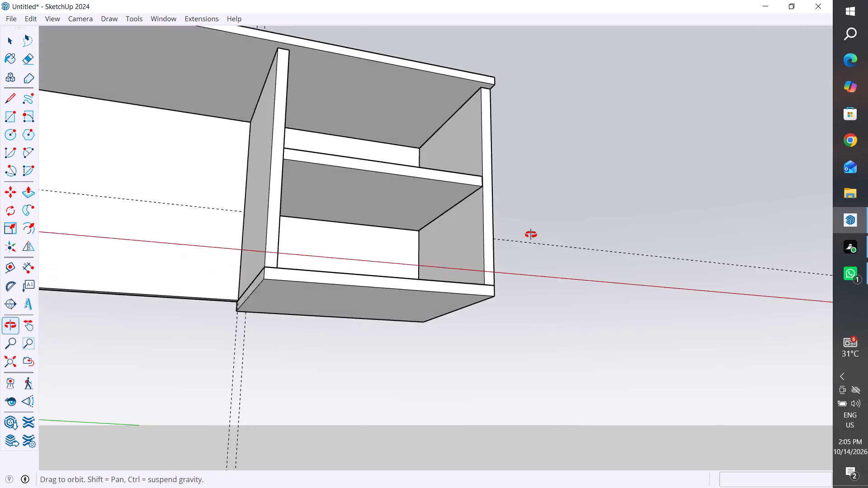
middle_click_drag(531, 235, 447, 324)
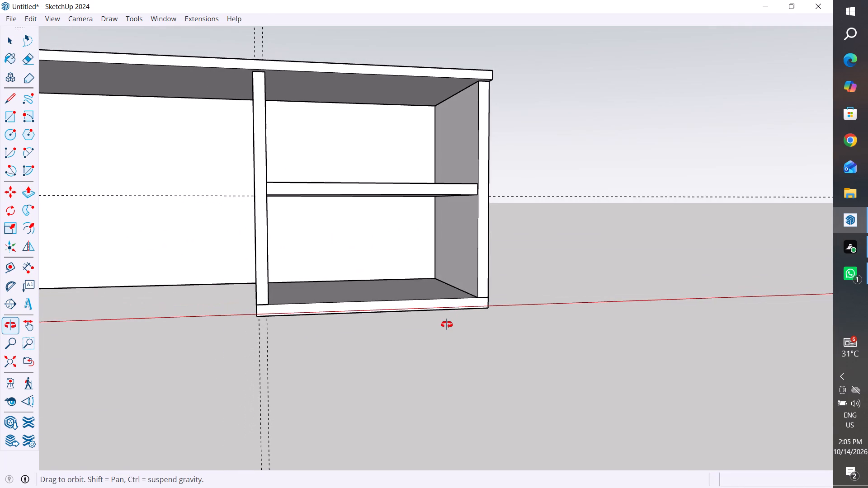
middle_click_drag(447, 324, 446, 324)
scroll(446, 324, "down", 1)
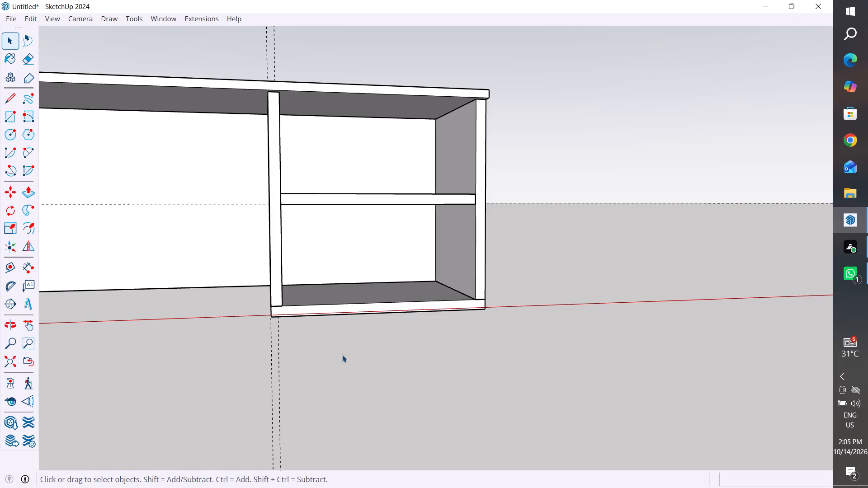
middle_click_drag(348, 354, 0, 375)
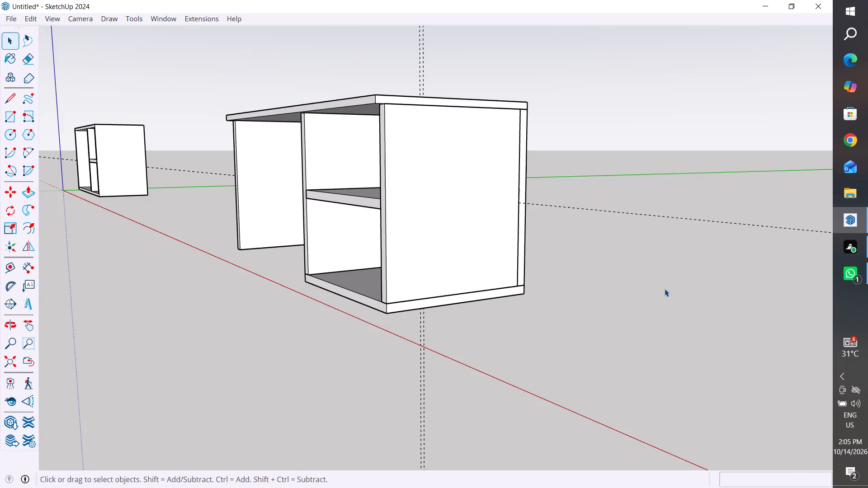
middle_click_drag(665, 289, 821, 300)
scroll(811, 321, "down", 2)
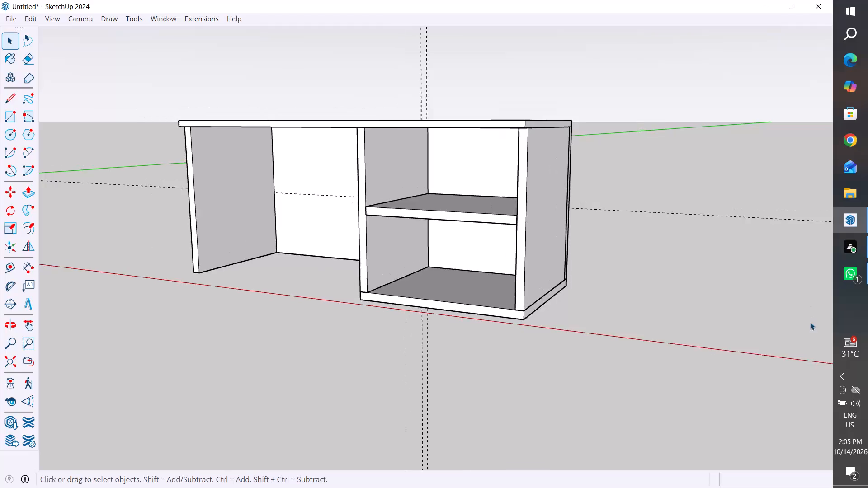
scroll(810, 322, "down", 1)
middle_click_drag(443, 333, 702, 282)
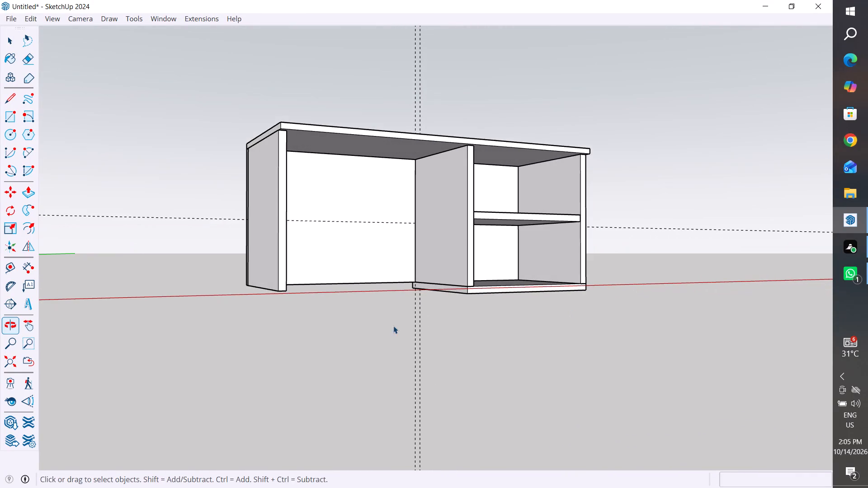
scroll(433, 286, "up", 2)
middle_click_drag(448, 291, 814, 266)
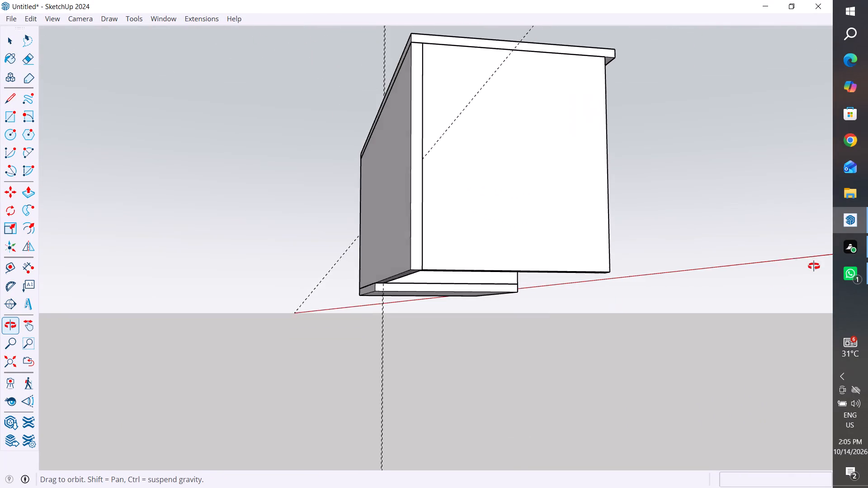
middle_click_drag(814, 266, 814, 263)
middle_click_drag(688, 266, 645, 263)
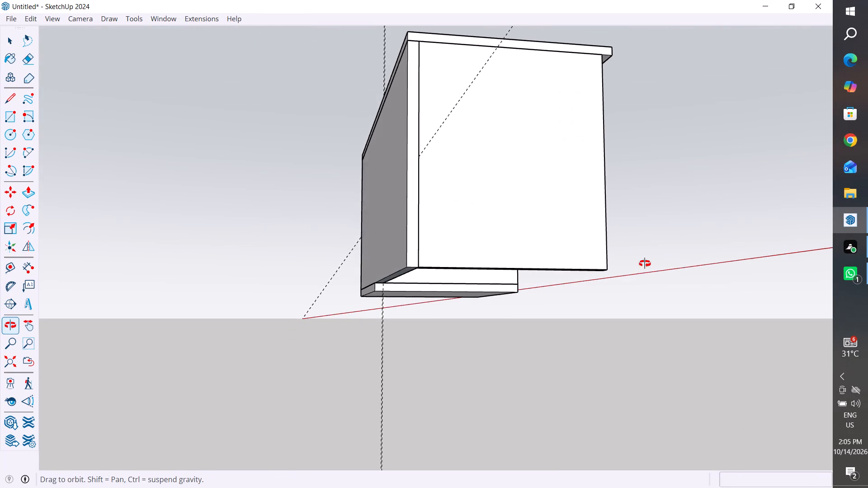
middle_click_drag(645, 263, 272, 365)
scroll(516, 305, "up", 2)
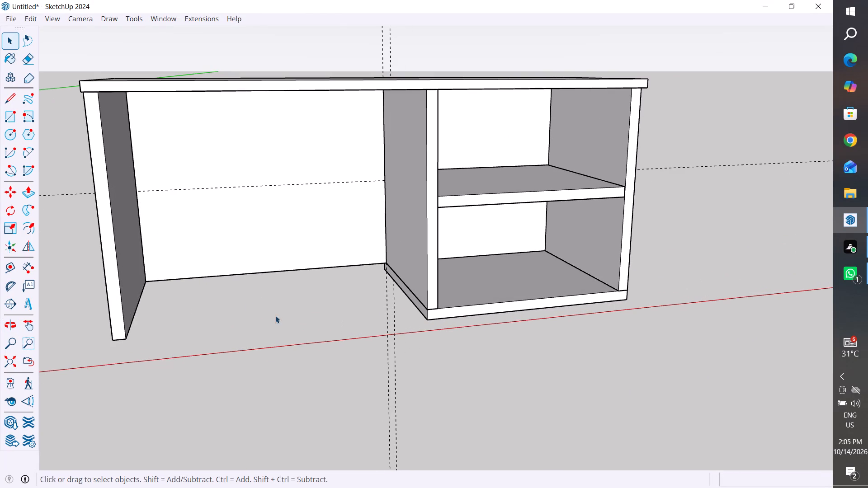
Inside the knee-space end panel's group, extrude its bottom face down about 1" to the bottom shelf's lower corner, and leave the group.
scroll(227, 295, "up", 1)
middle_click_drag(248, 323, 279, 258)
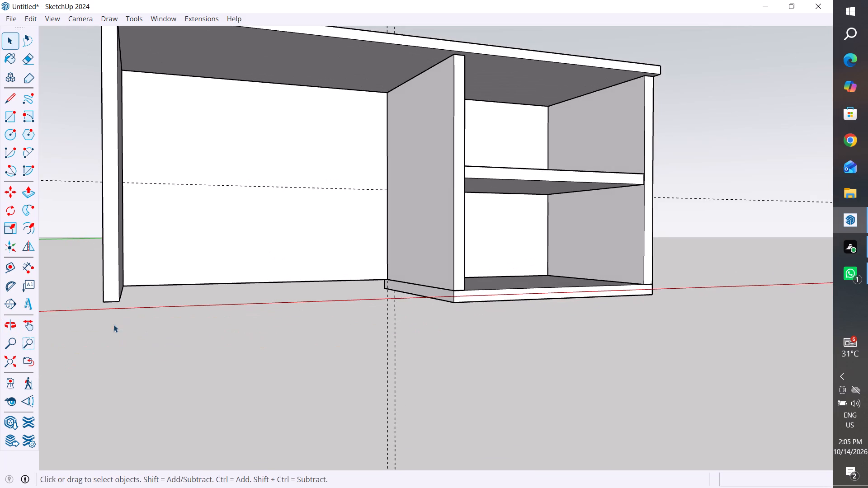
middle_click_drag(113, 324, 107, 277)
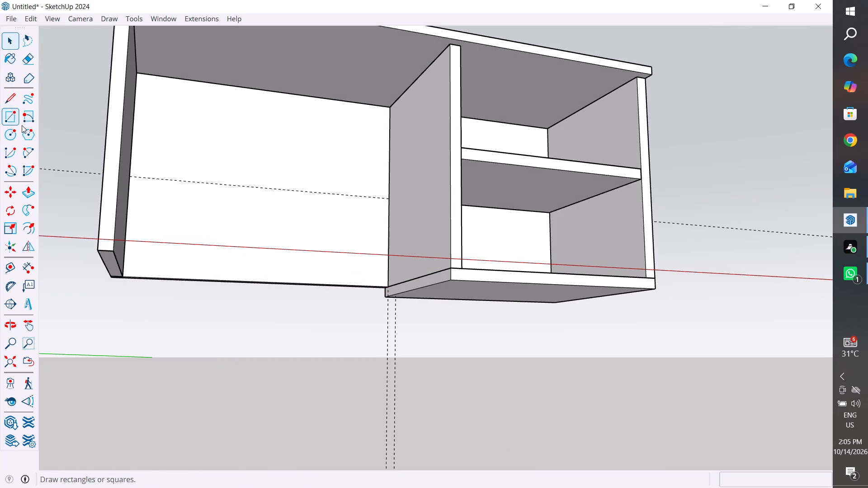
left_click(109, 263)
double_click(109, 263)
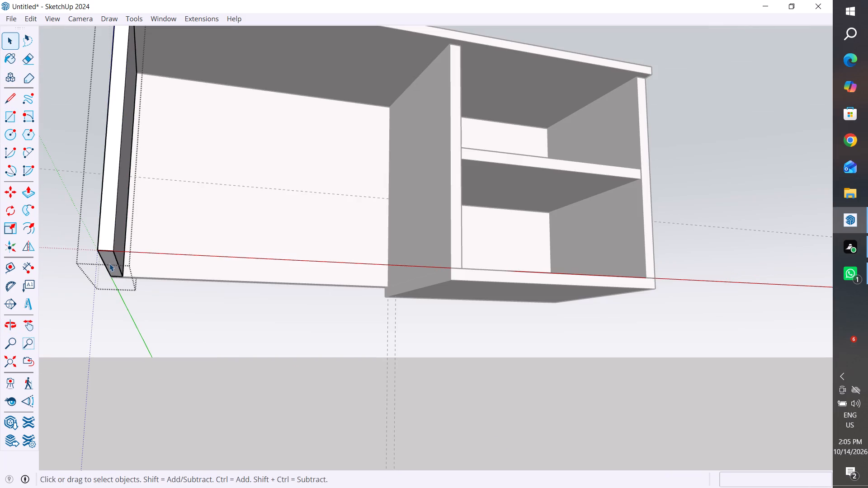
left_click(109, 263)
left_click(30, 193)
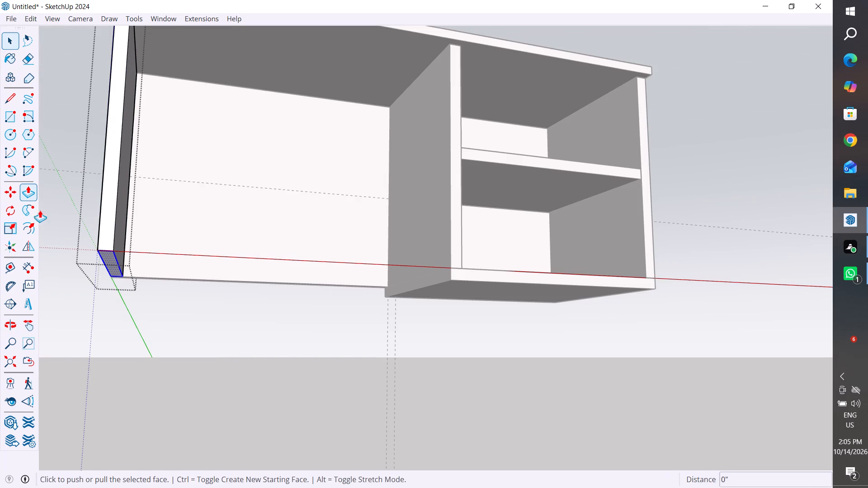
left_click(110, 262)
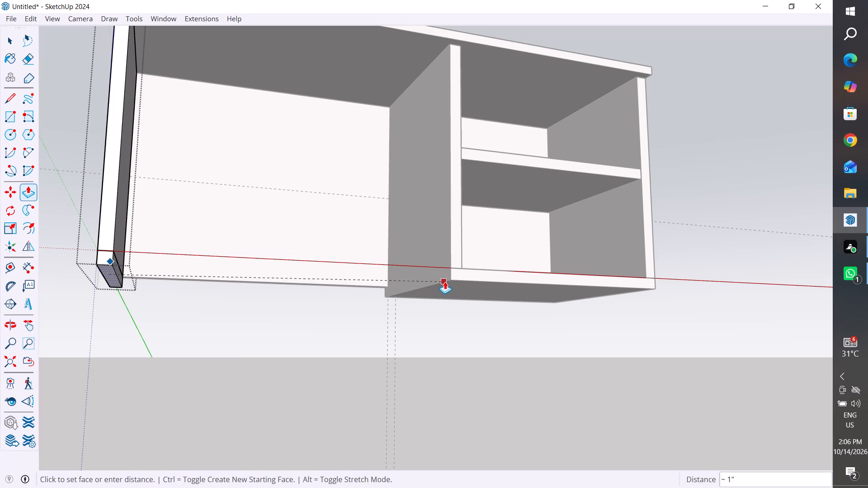
left_click(448, 279)
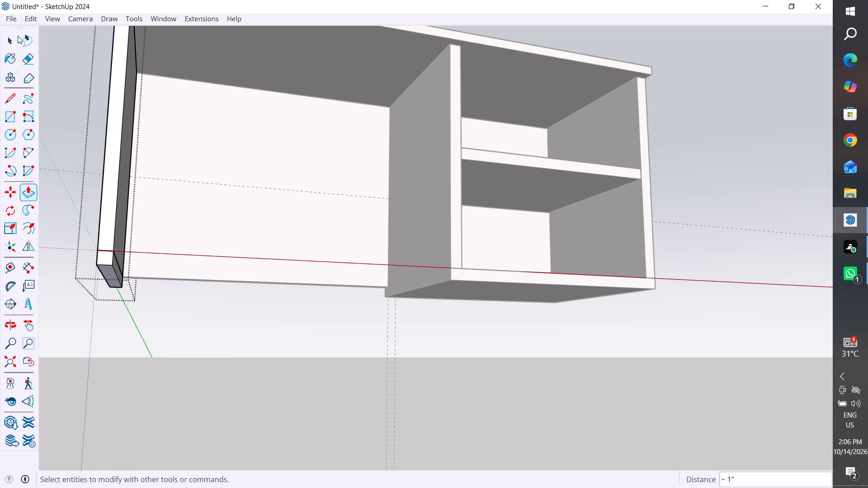
left_click(15, 34)
left_click(68, 117)
Examine the lengthened end panel and the desk's base from the rear, outer end and front.
scroll(196, 232, "down", 5)
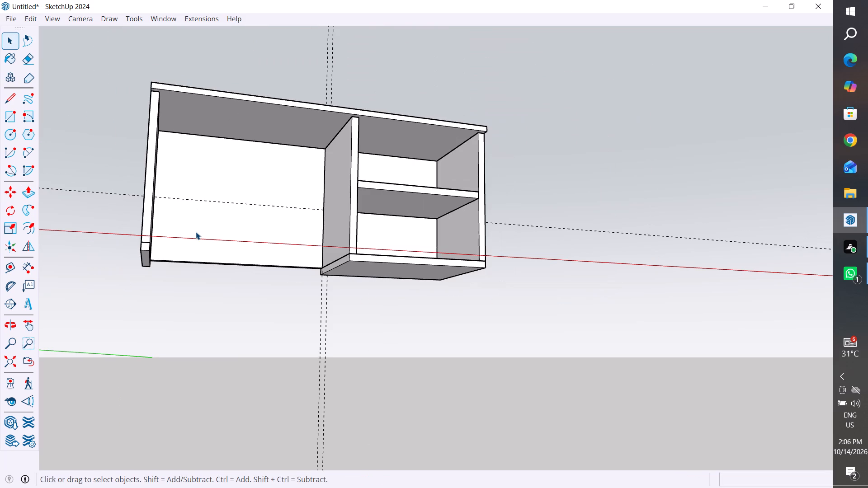
scroll(196, 232, "down", 4)
middle_click_drag(196, 232, 277, 279)
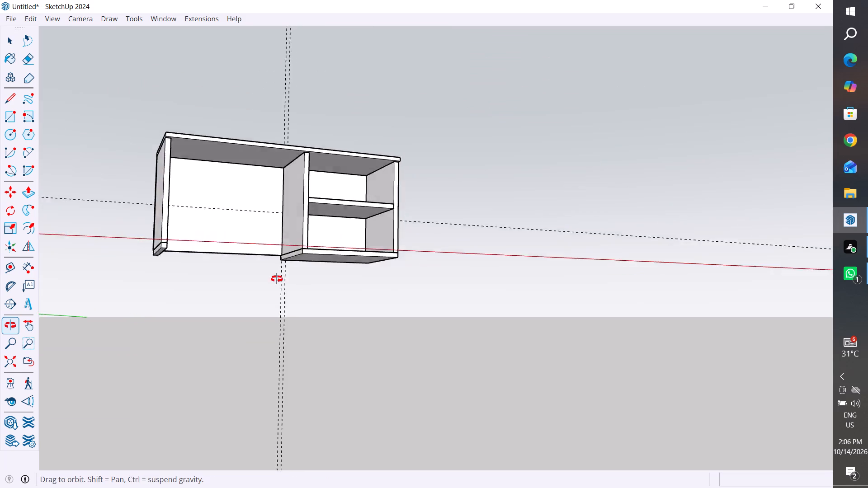
middle_click_drag(277, 279, 698, 289)
scroll(563, 262, "up", 3)
middle_click_drag(489, 287, 514, 286)
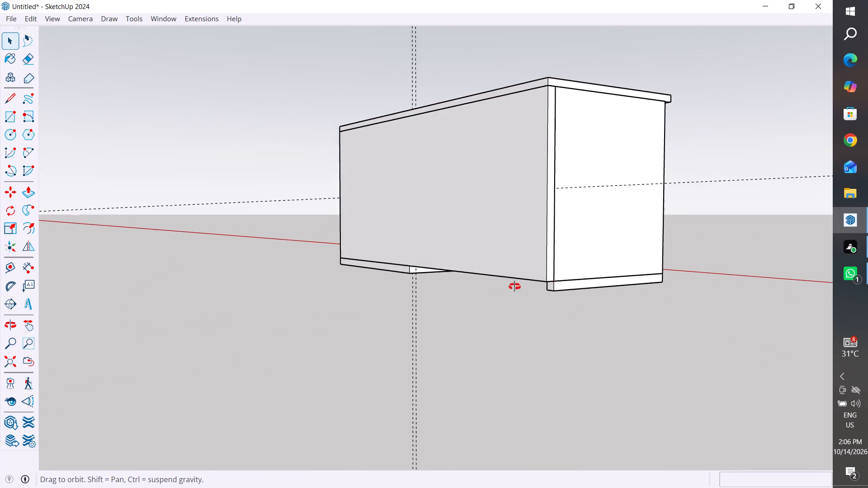
middle_click_drag(514, 286, 84, 334)
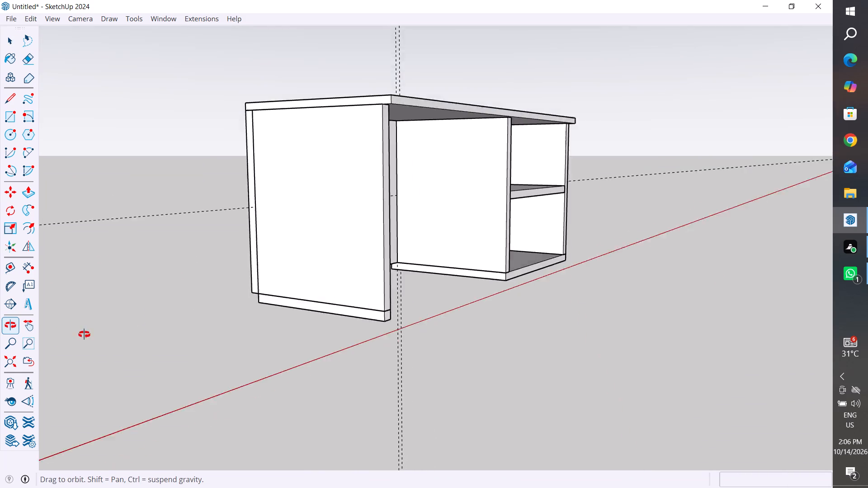
middle_click_drag(84, 334, 43, 348)
scroll(284, 287, "up", 4)
middle_click_drag(385, 268, 289, 282)
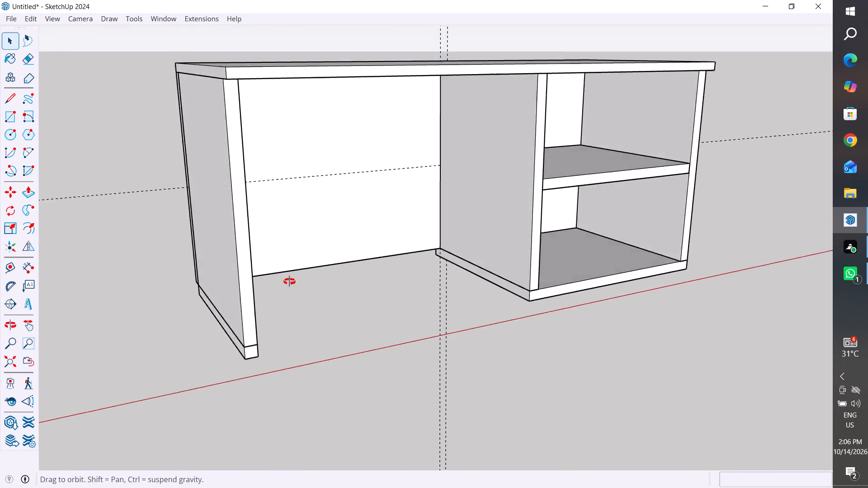
middle_click_drag(289, 282, 185, 319)
Select the two vertical guide lines at the divider and delete them.
left_click(408, 388)
left_click_drag(494, 380, 425, 426)
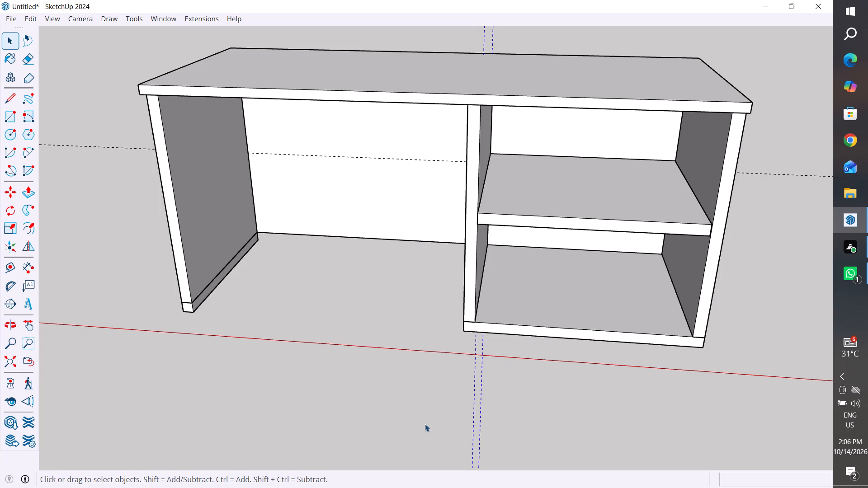
key("Delete")
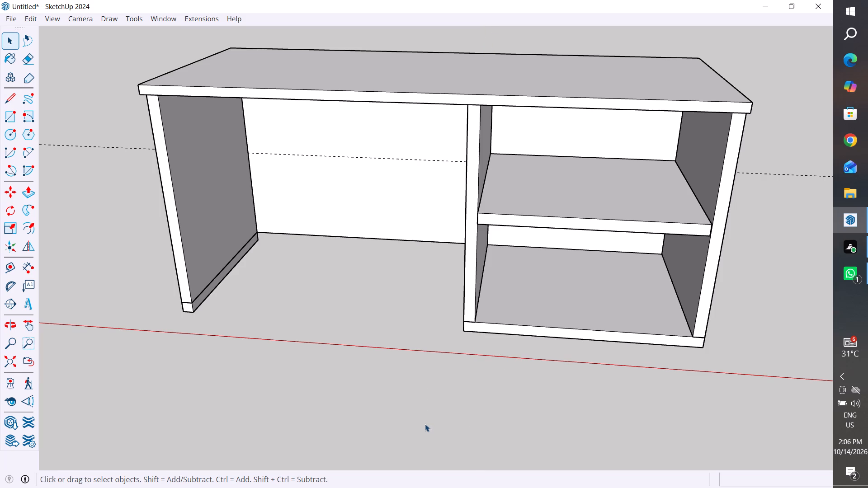
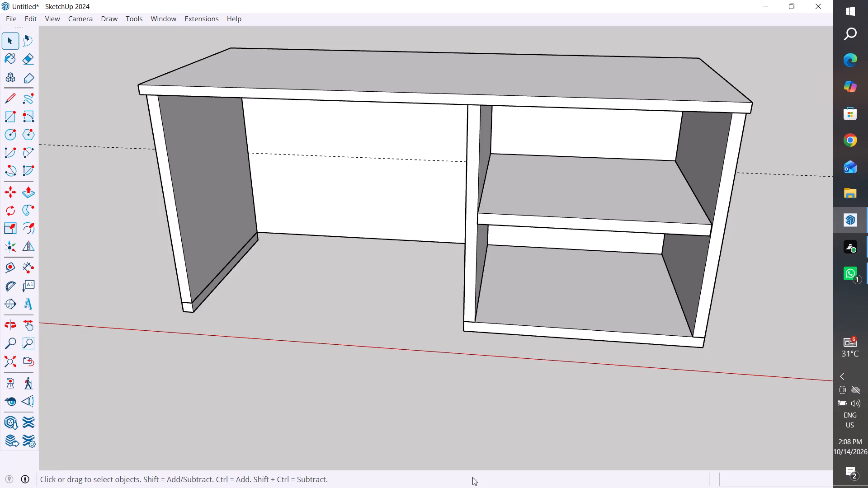
Examine the desk's front from above and at eye level, looking over the end compartment, shelves and knee space.
scroll(623, 345, "down", 4)
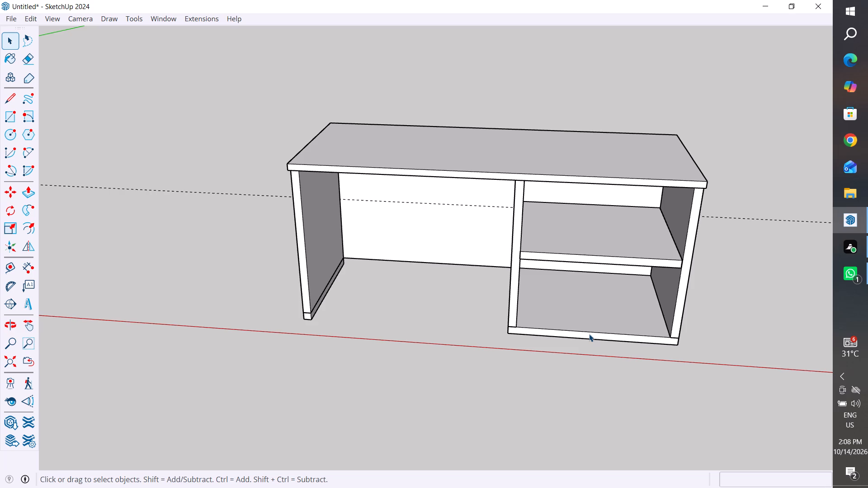
scroll(391, 351, "down", 3)
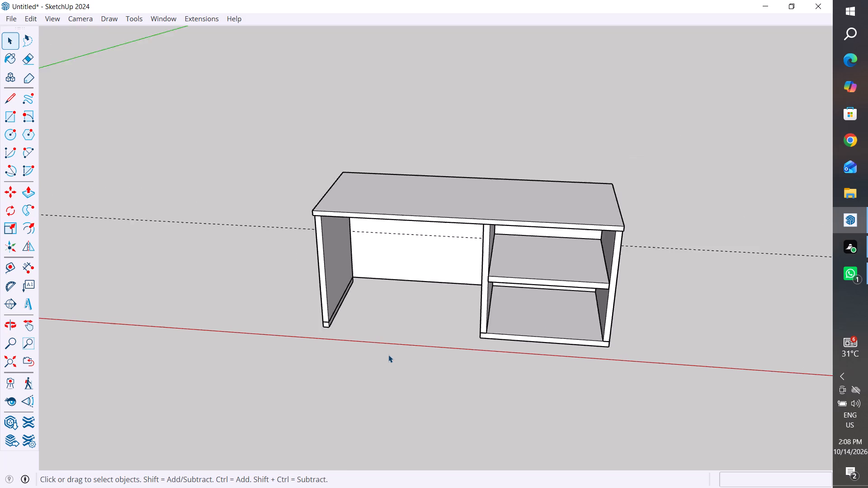
scroll(388, 355, "down", 1)
middle_click_drag(523, 389, 634, 306)
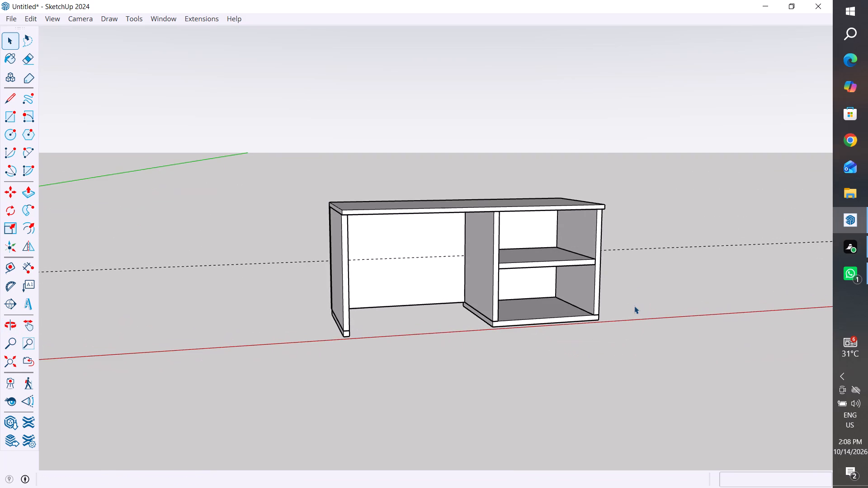
middle_click_drag(411, 293, 405, 321)
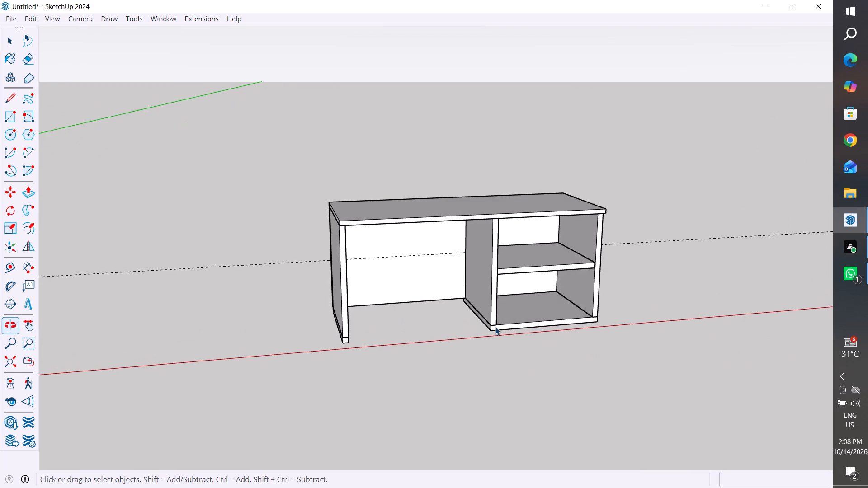
scroll(653, 304, "up", 2)
middle_click_drag(653, 304, 631, 303)
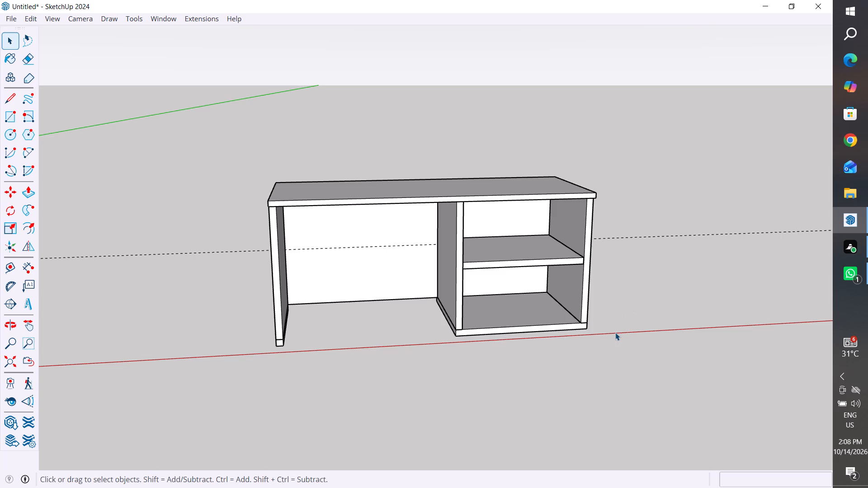
scroll(507, 318, "down", 4)
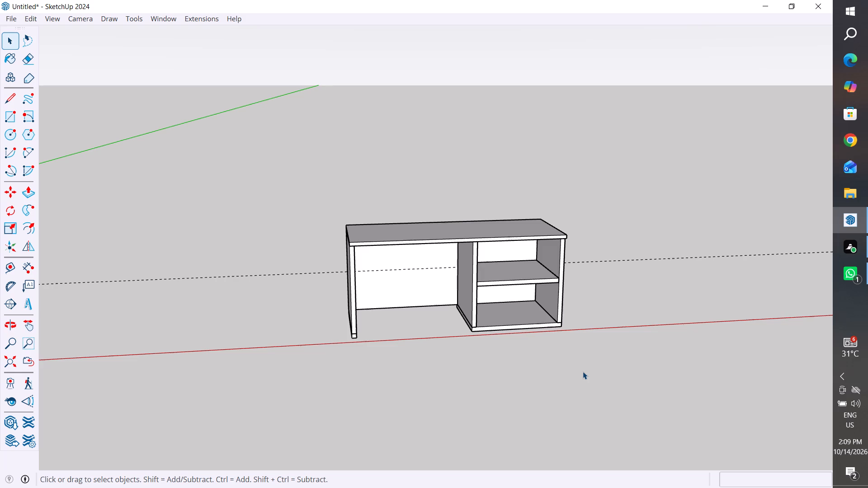
middle_click_drag(624, 388, 621, 420)
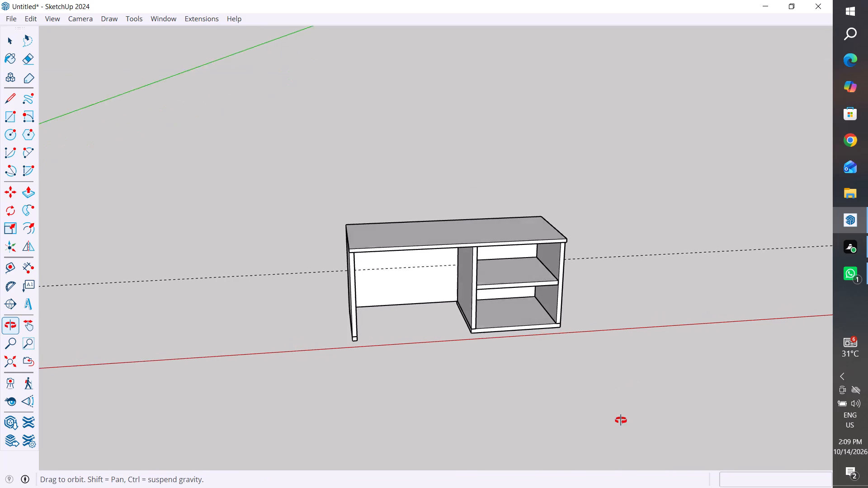
middle_click_drag(621, 420, 621, 421)
scroll(544, 301, "up", 1)
middle_click_drag(545, 301, 563, 272)
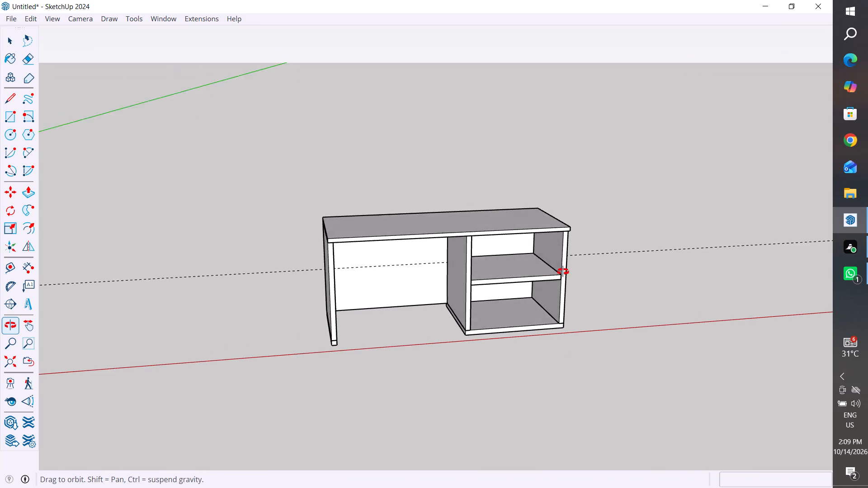
middle_click_drag(563, 272, 557, 259)
scroll(467, 328, "up", 2)
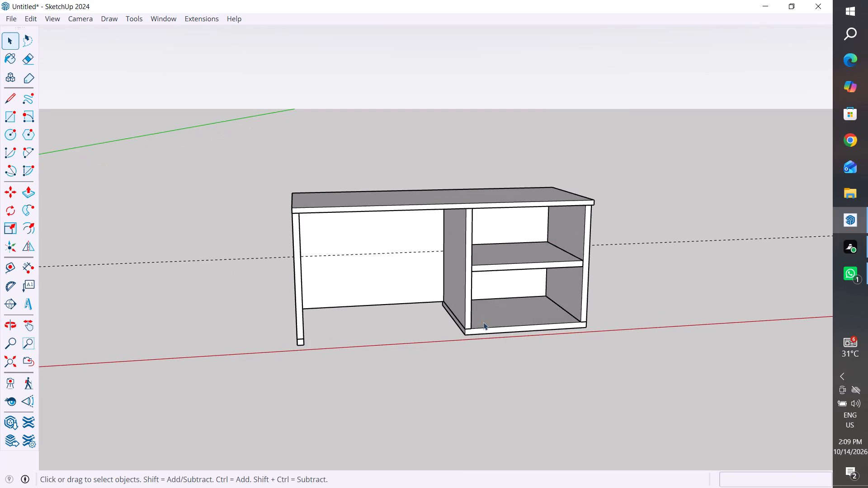
middle_click_drag(514, 310, 479, 296)
scroll(471, 296, "up", 2)
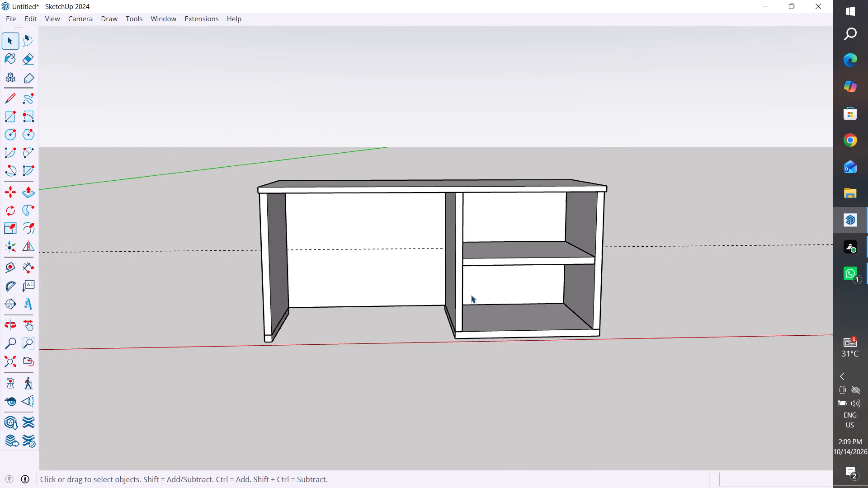
middle_click_drag(483, 300, 557, 295)
scroll(462, 307, "up", 2)
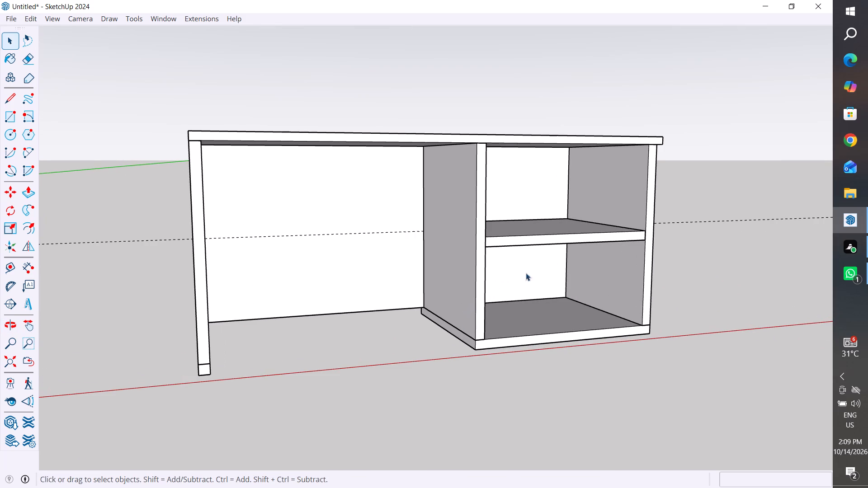
Inside the bottom shelf's group, push its divider-side end face in about 6" to shorten the shelf, and leave the group.
scroll(471, 344, "up", 7)
middle_click_drag(472, 344, 525, 328)
double_click(516, 324)
left_click(516, 324)
left_click(513, 324)
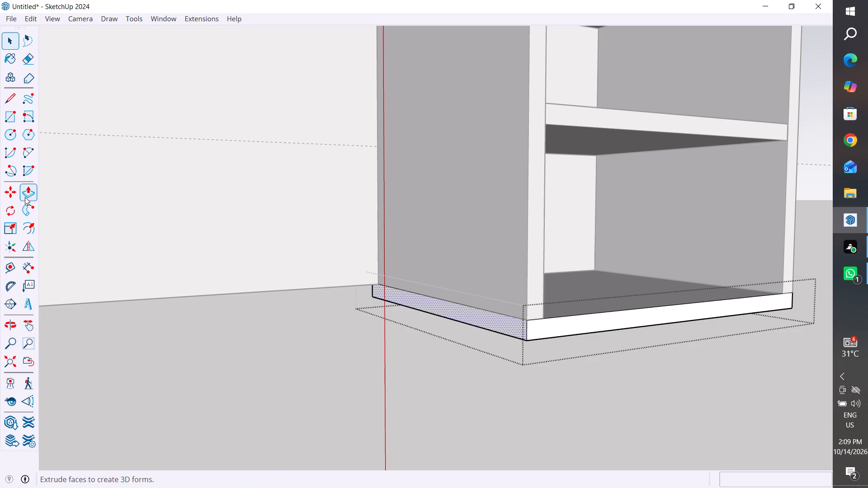
left_click(24, 196)
left_click(494, 320)
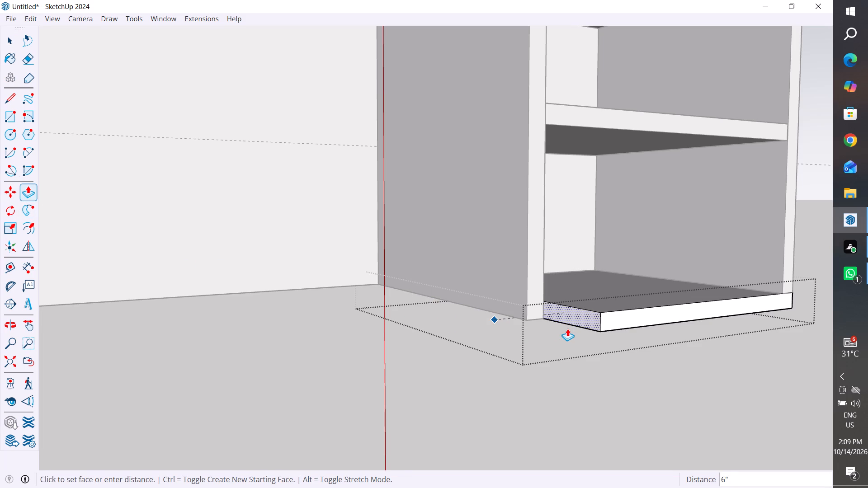
left_click(567, 328)
scroll(449, 403, "down", 7)
middle_click_drag(566, 373, 400, 425)
left_click(15, 41)
left_click(114, 78)
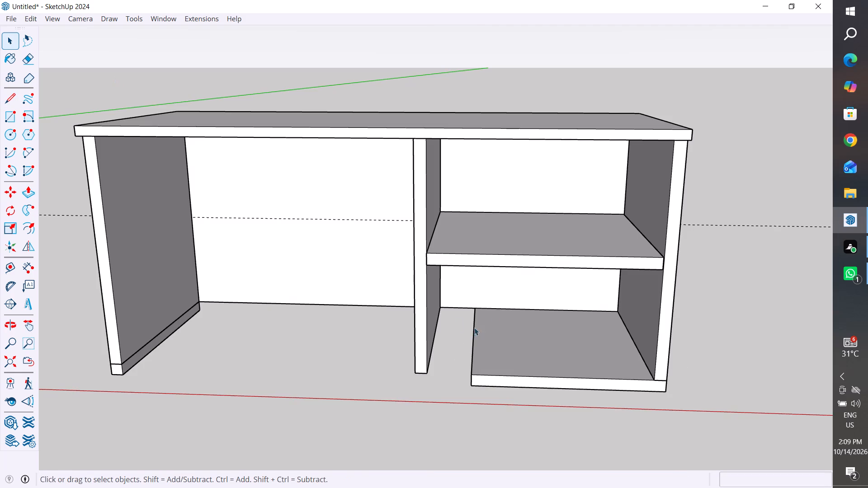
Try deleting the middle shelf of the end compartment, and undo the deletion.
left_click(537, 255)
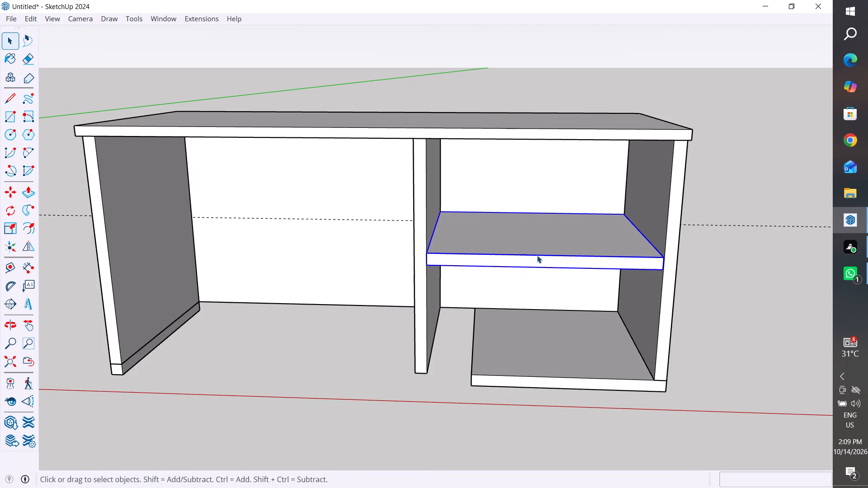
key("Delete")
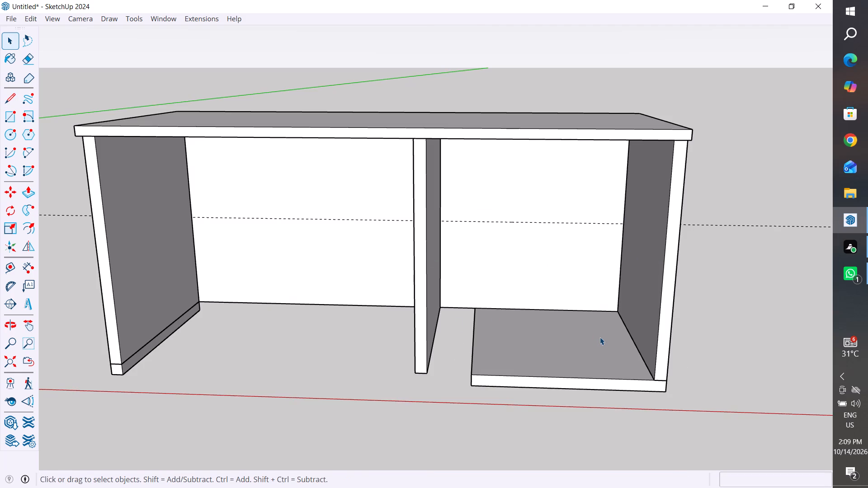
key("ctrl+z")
Move the vertical divider panel about 3" toward the knee space, away from the middle shelf's end.
left_click(449, 259)
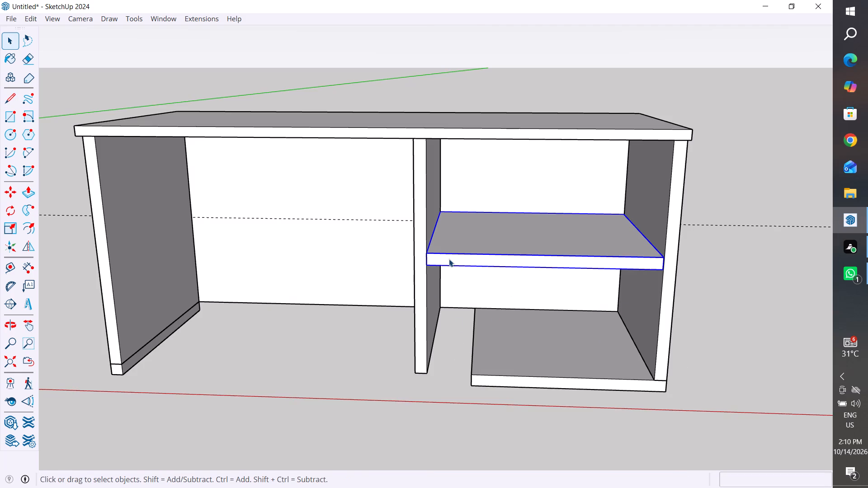
left_click(415, 279)
key("m")
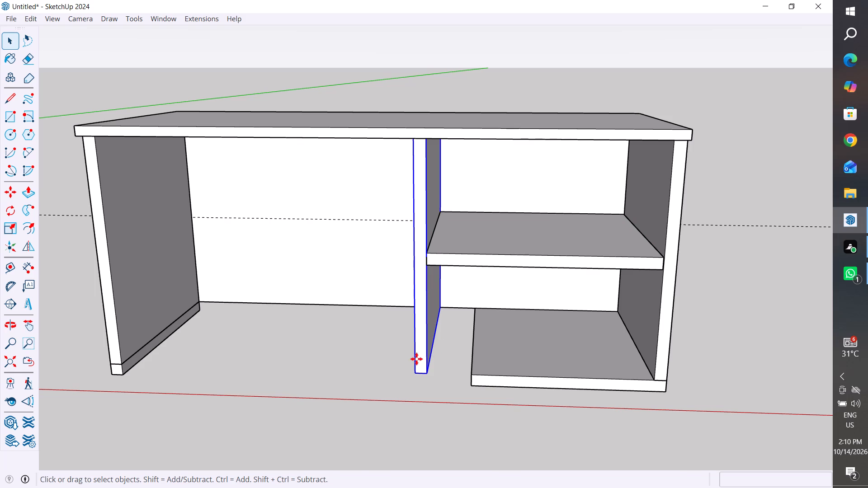
left_click(413, 375)
left_click(388, 373)
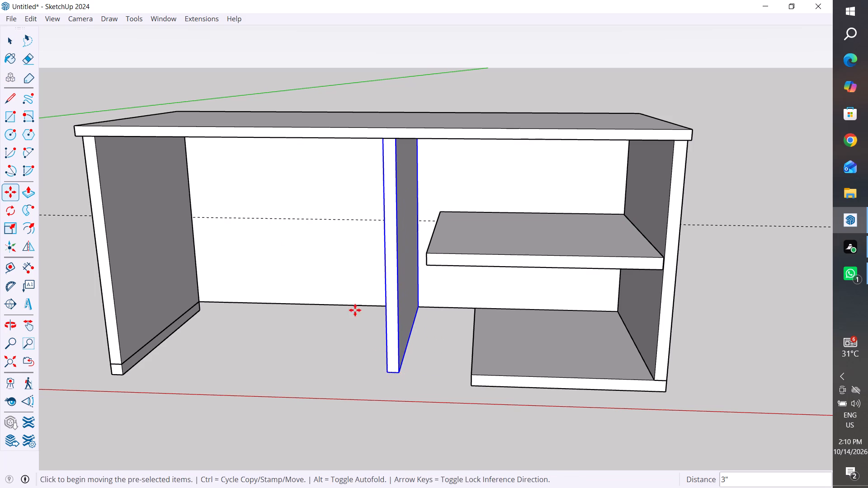
left_click(9, 47)
Inside the middle shelf's group, push its divider-side end face in about 5" to align with the bottom shelf's corner, and leave the group.
scroll(344, 83, "up", 3)
middle_click_drag(390, 158, 412, 169)
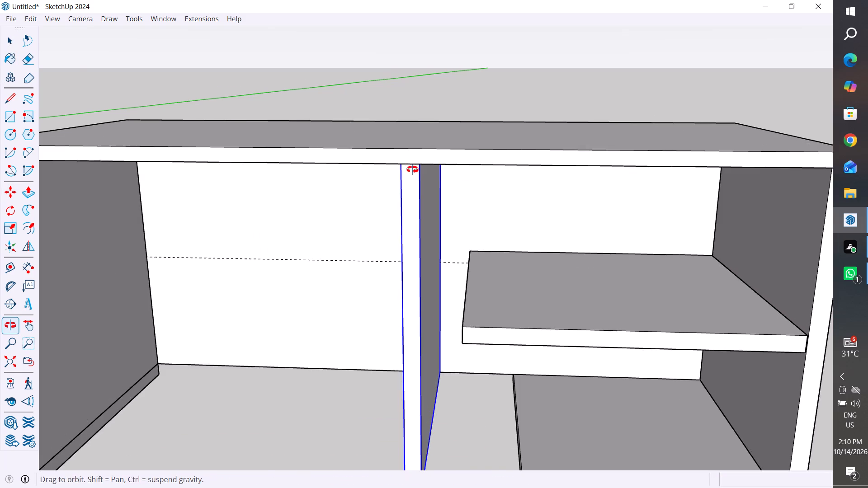
middle_click_drag(412, 169, 486, 170)
scroll(519, 363, "up", 3)
scroll(535, 254, "down", 5)
scroll(520, 323, "up", 4)
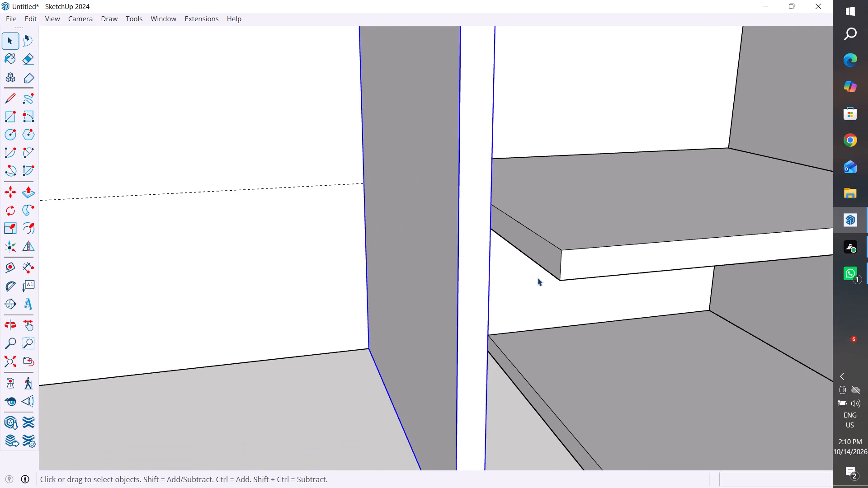
triple_click(555, 253)
left_click(555, 253)
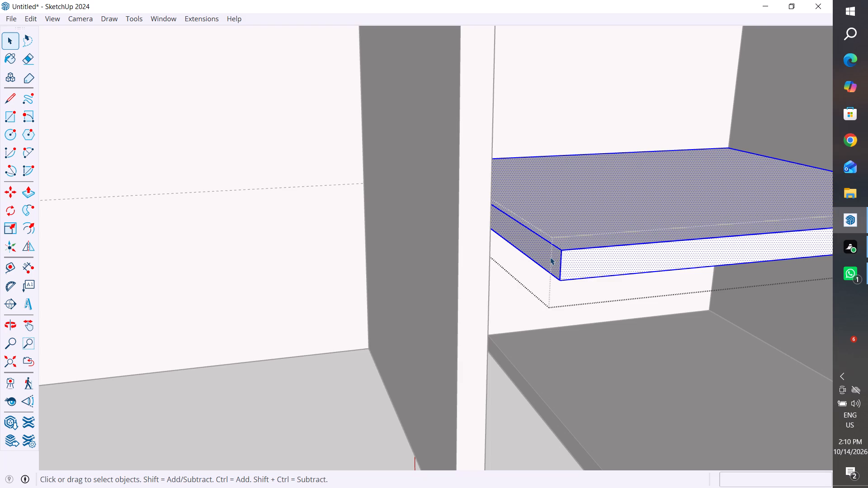
left_click(550, 257)
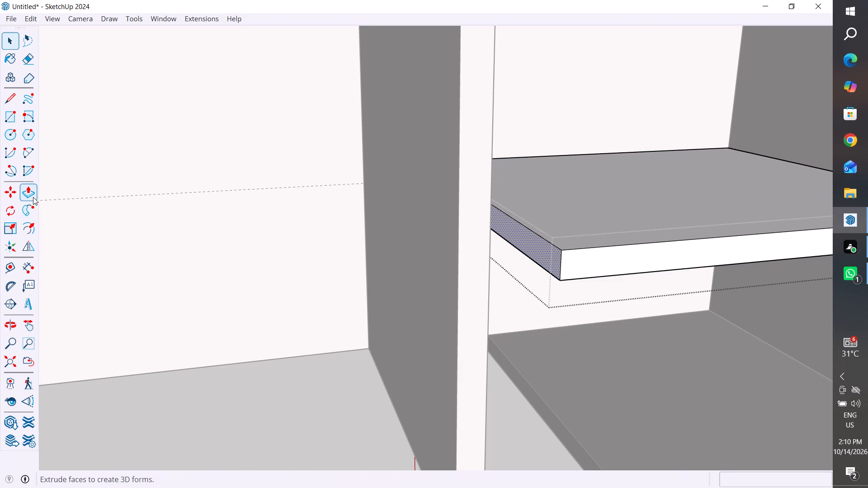
left_click(32, 197)
scroll(397, 59, "down", 4)
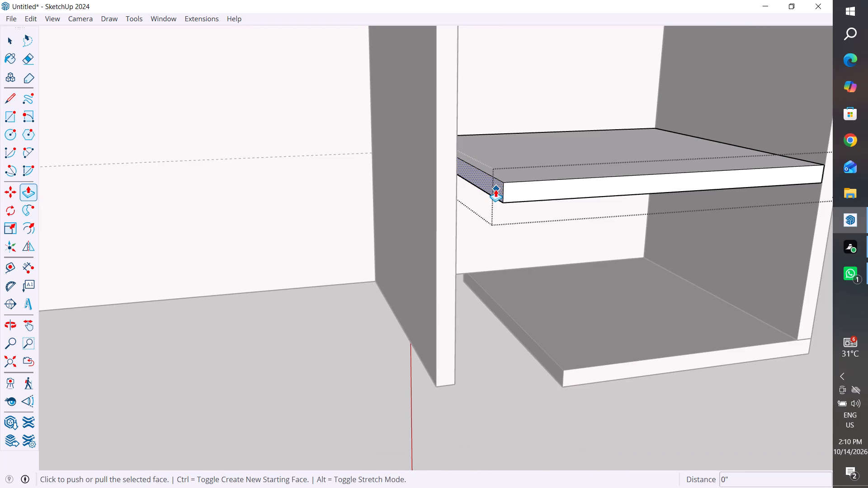
left_click(495, 189)
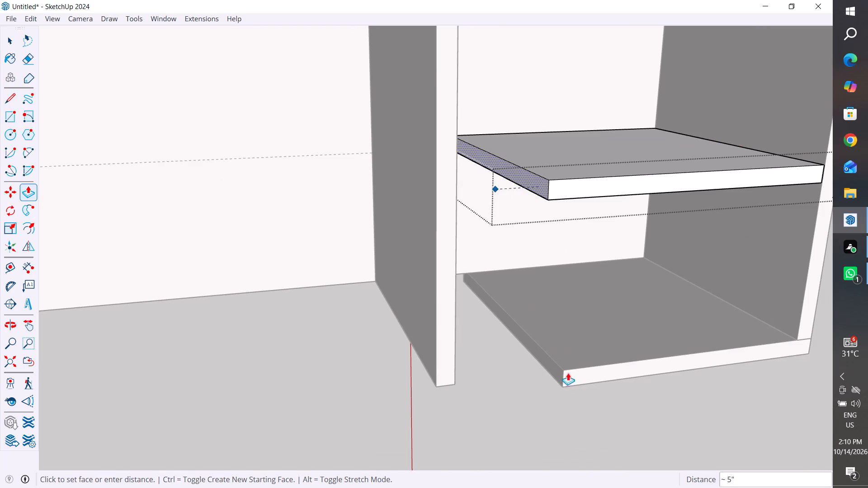
left_click(562, 366)
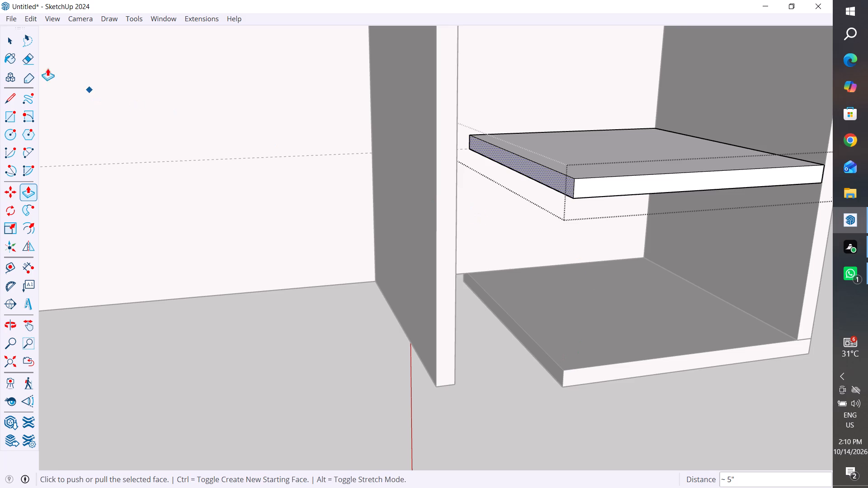
left_click(9, 41)
left_click(312, 251)
Move the divider panel about 7" by its rear bottom corner to the bottom shelf's rear corner, against the shortened shelves.
scroll(339, 329, "down", 6)
middle_click_drag(408, 377, 359, 362)
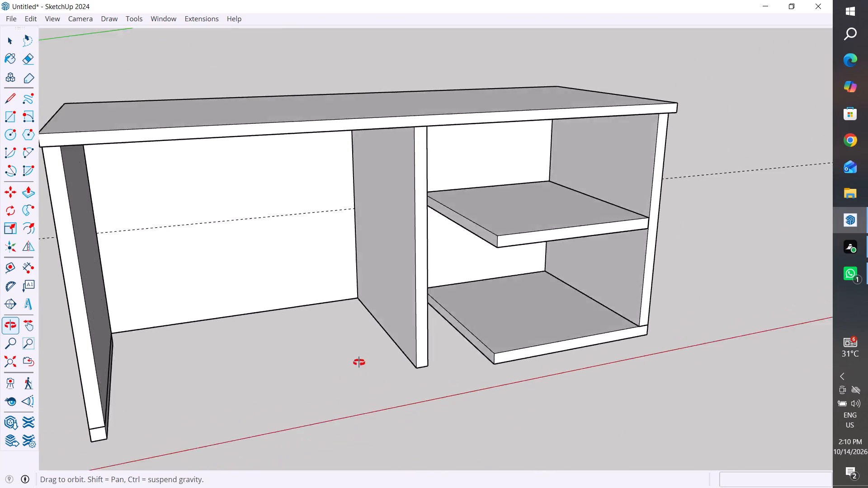
middle_click_drag(359, 362, 323, 366)
scroll(339, 347, "up", 4)
middle_click_drag(429, 333, 389, 335)
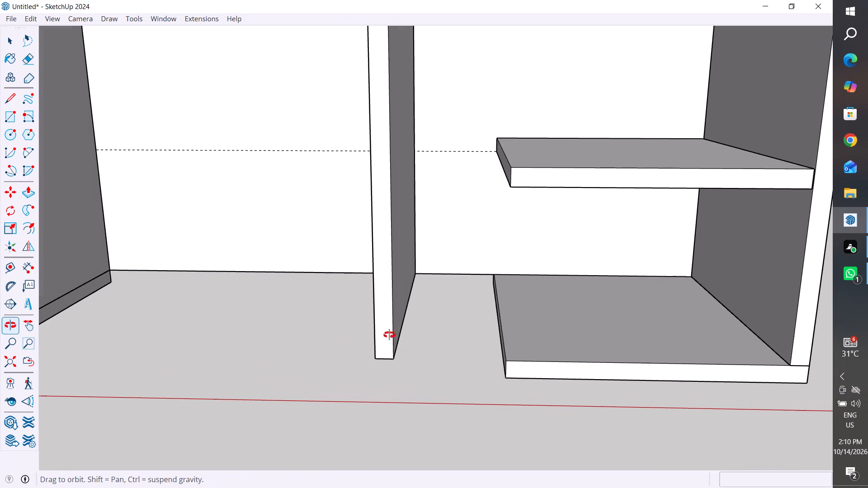
middle_click_drag(389, 335, 379, 338)
left_click(374, 308)
key("m")
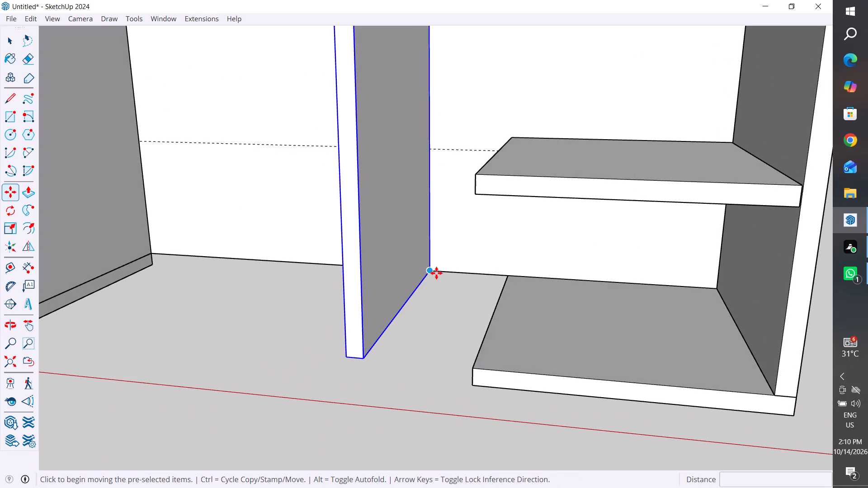
left_click(434, 275)
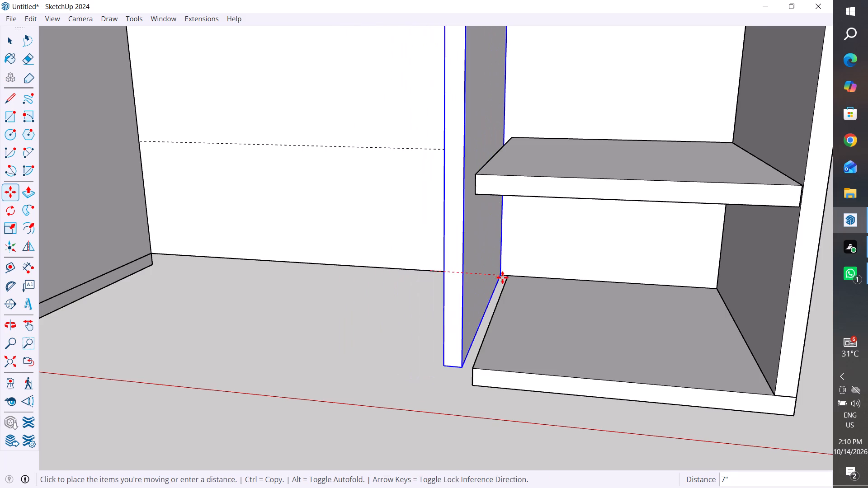
left_click(507, 279)
middle_click_drag(515, 366, 569, 263)
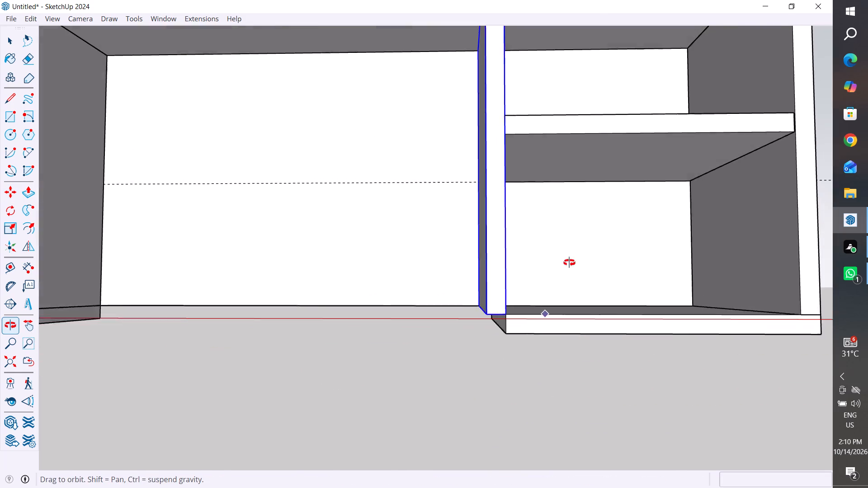
middle_click_drag(569, 263, 570, 259)
left_click(6, 40)
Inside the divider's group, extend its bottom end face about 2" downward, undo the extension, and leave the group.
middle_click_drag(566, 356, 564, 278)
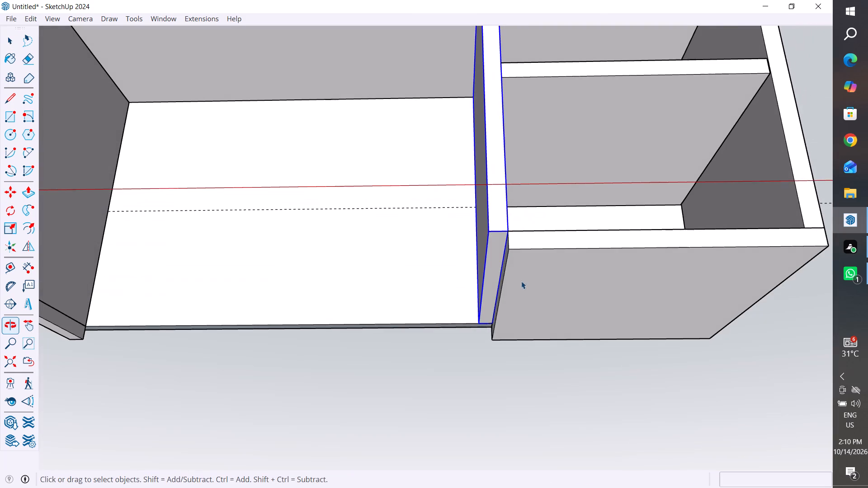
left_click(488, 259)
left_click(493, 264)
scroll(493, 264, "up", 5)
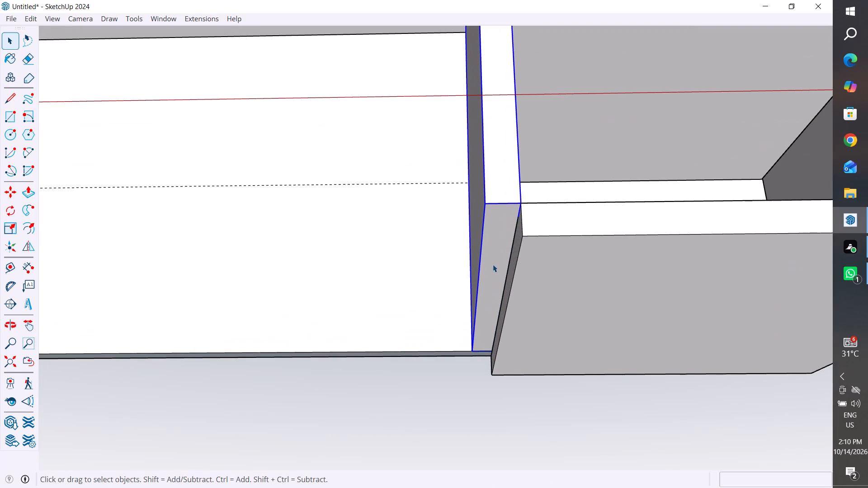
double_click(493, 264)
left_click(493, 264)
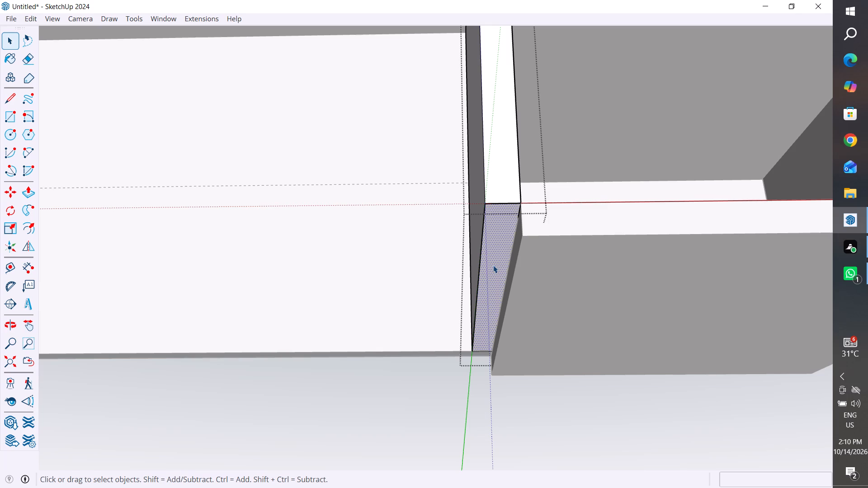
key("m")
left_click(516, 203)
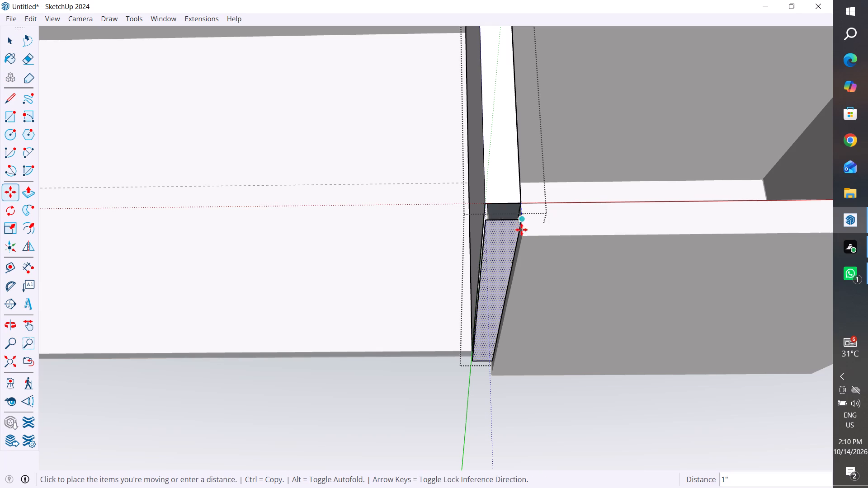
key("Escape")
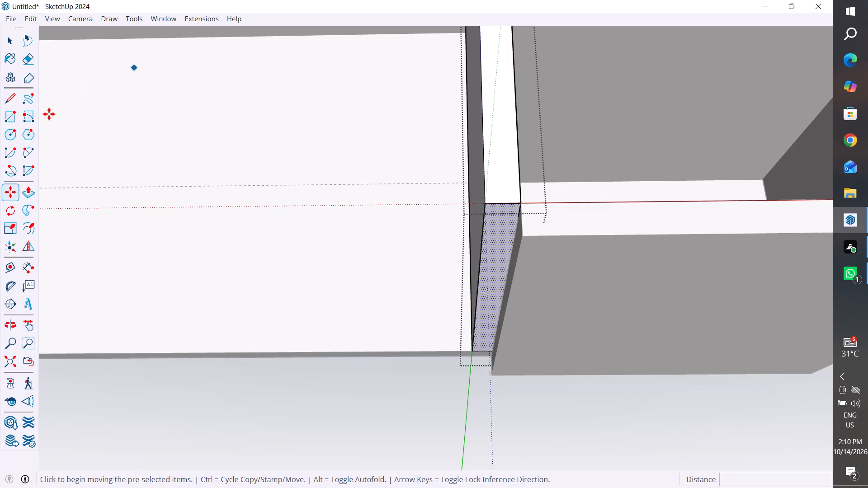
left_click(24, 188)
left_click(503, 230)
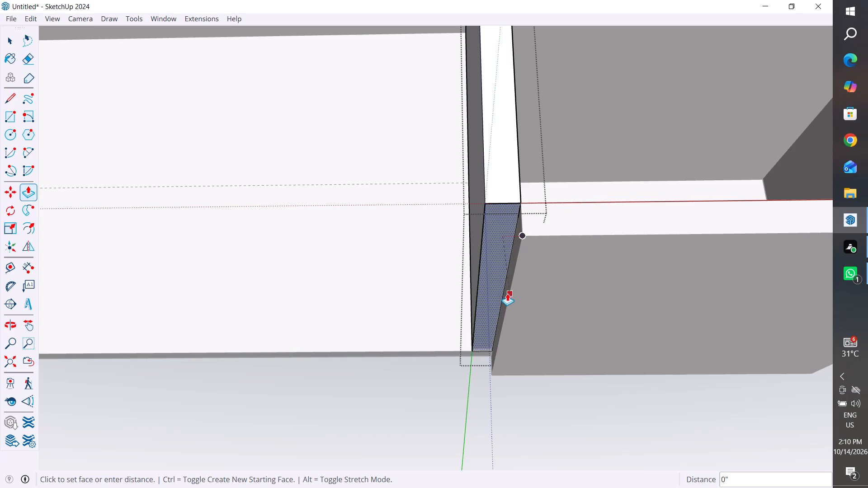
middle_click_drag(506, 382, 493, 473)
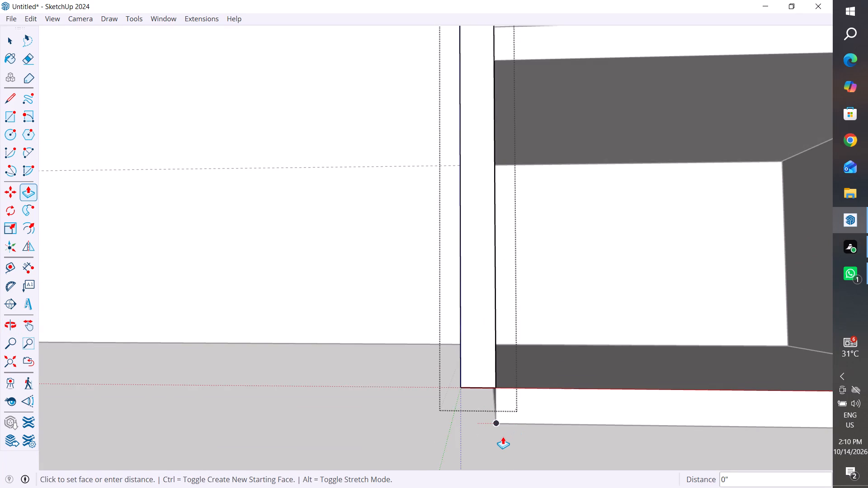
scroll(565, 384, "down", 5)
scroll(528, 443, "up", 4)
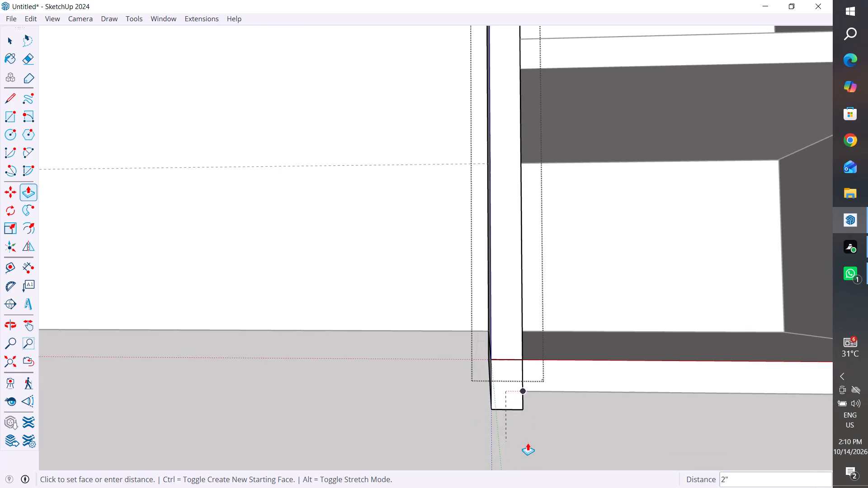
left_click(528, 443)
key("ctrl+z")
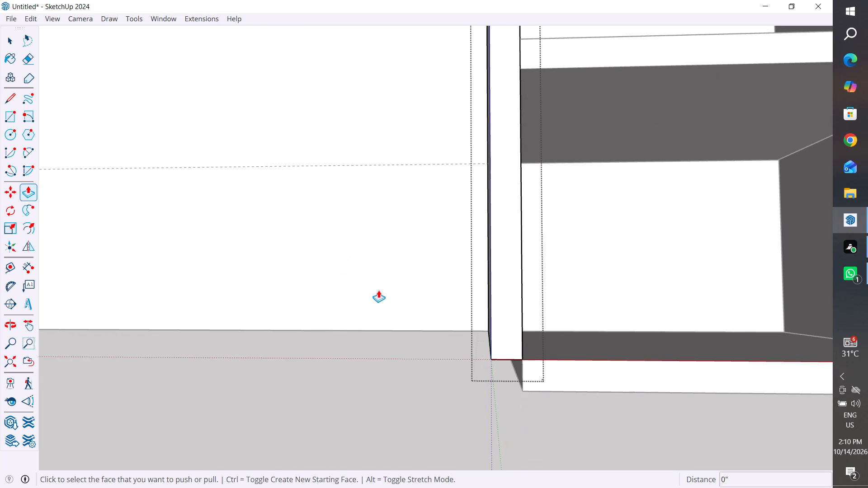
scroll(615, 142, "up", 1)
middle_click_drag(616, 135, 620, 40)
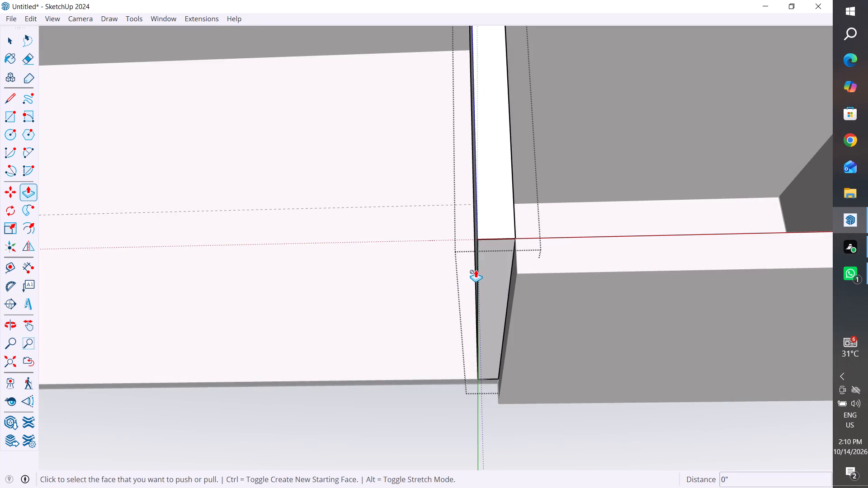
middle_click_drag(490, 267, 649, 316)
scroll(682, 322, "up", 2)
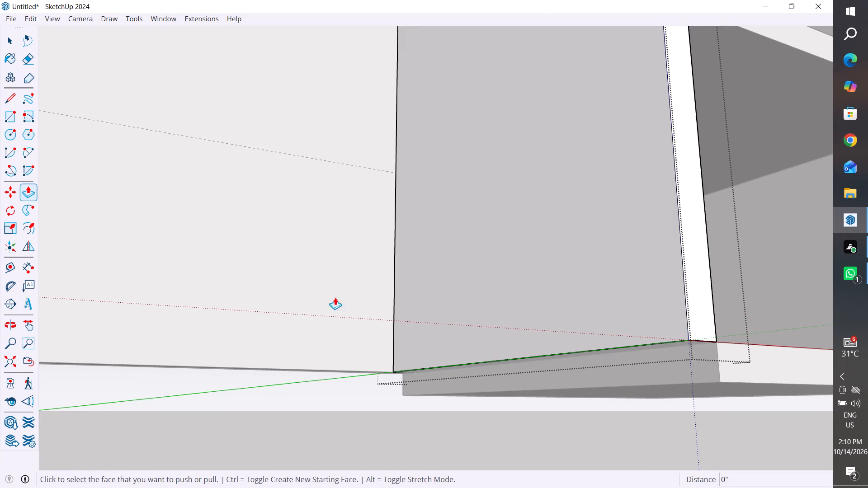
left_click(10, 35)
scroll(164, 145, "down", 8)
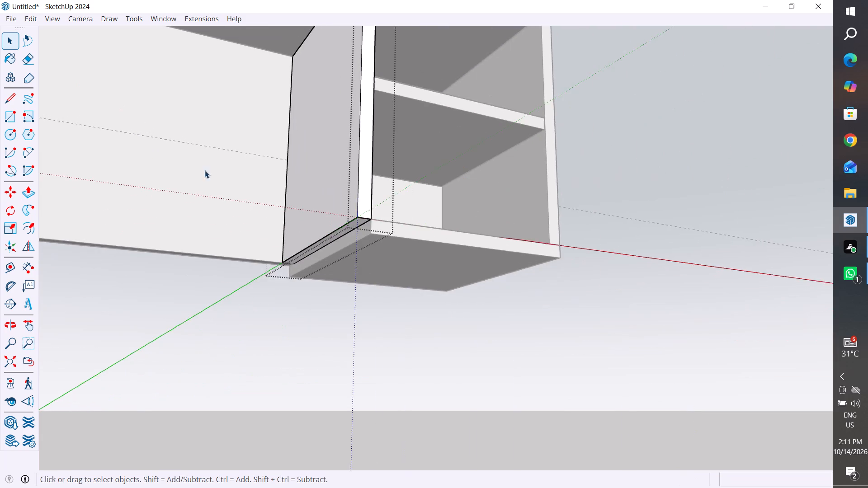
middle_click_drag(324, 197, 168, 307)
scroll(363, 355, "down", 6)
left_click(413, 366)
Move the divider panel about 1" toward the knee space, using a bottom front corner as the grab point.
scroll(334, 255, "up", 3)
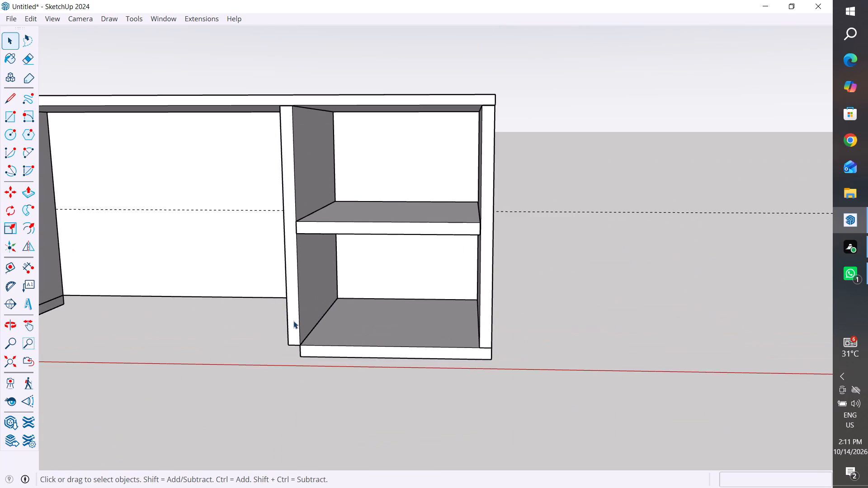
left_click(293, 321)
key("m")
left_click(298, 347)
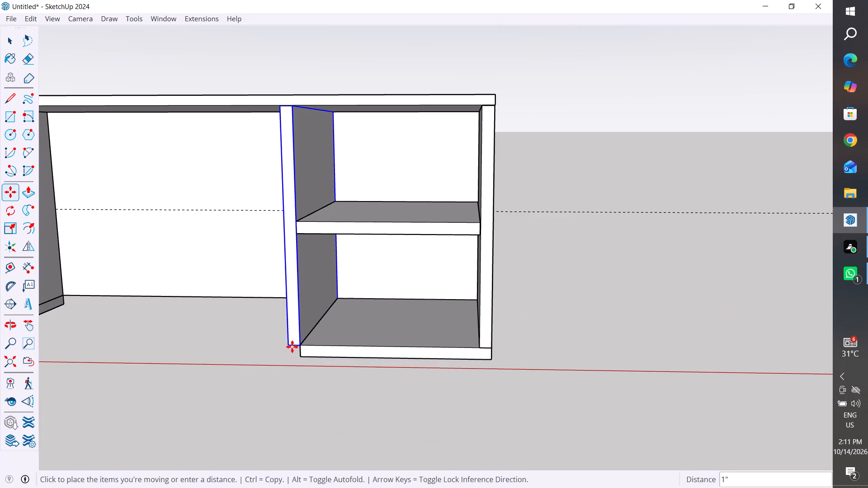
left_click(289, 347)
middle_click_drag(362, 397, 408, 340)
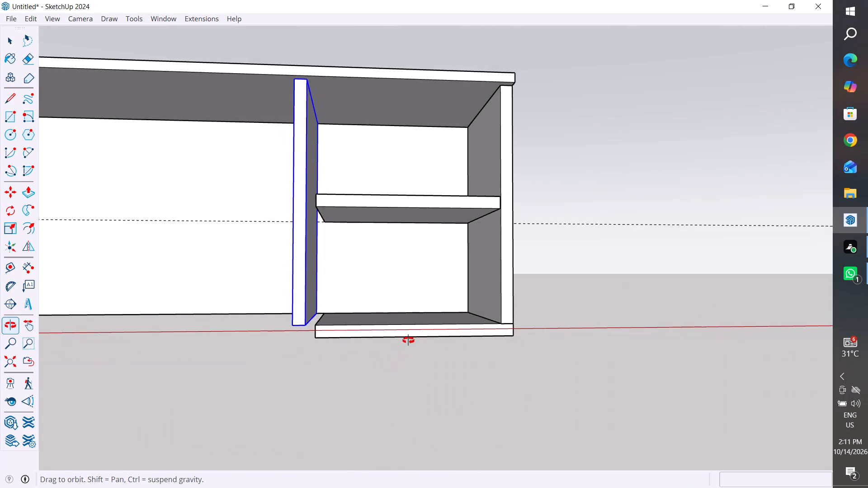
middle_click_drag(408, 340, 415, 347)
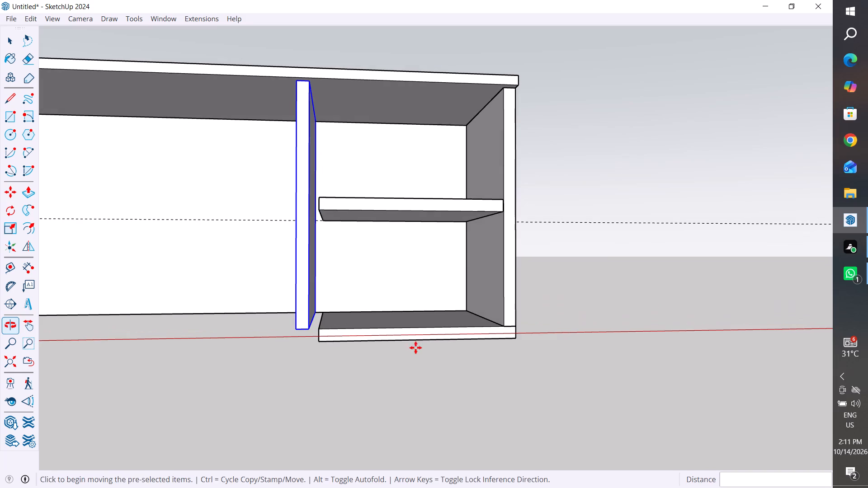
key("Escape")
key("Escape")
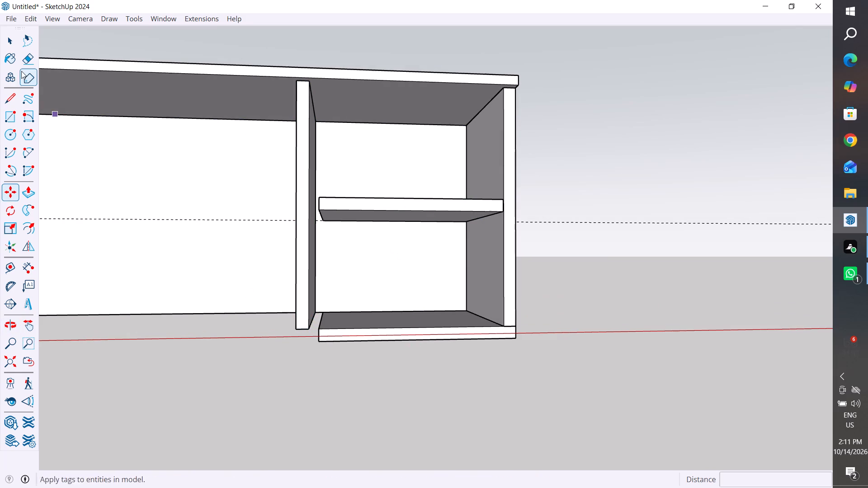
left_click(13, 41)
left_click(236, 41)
Move the divider panel by its knee-space-side bottom front corner onto the bottom shelf's top front corner, flush with the shelf's end.
left_click(378, 206)
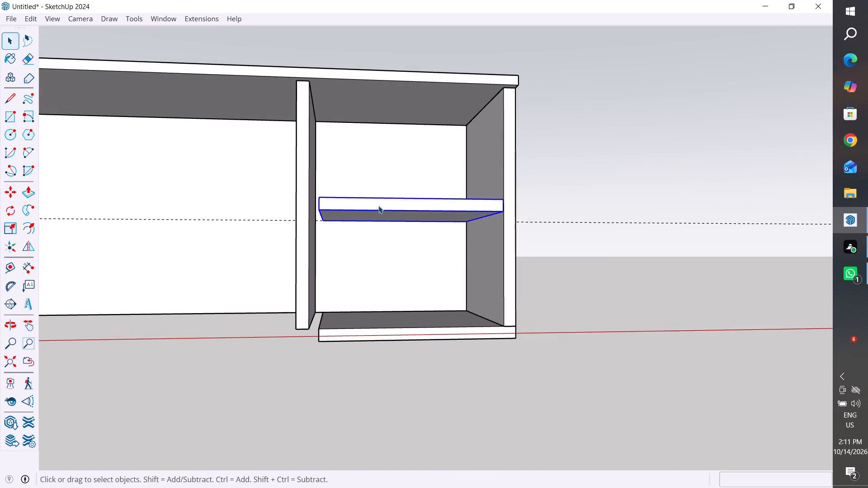
left_click(307, 314)
key("m")
left_click(295, 331)
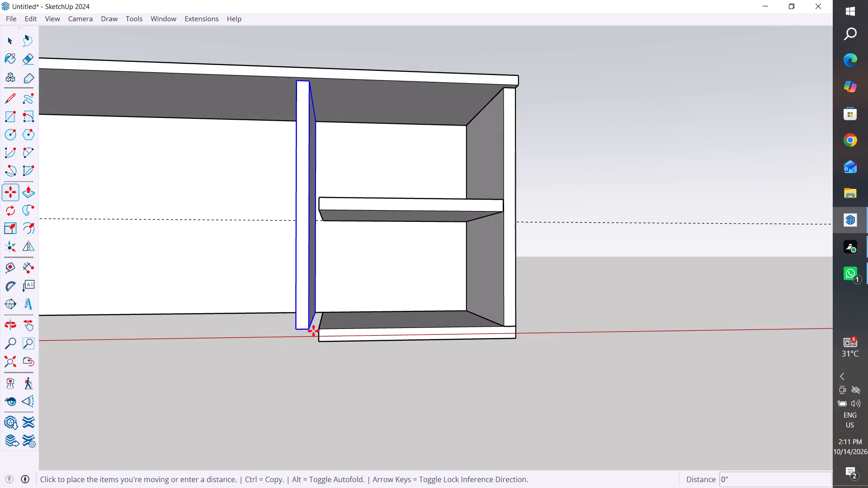
left_click(320, 332)
scroll(656, 414, "down", 3)
middle_click_drag(679, 382, 609, 469)
scroll(459, 306, "up", 2)
scroll(662, 278, "down", 5)
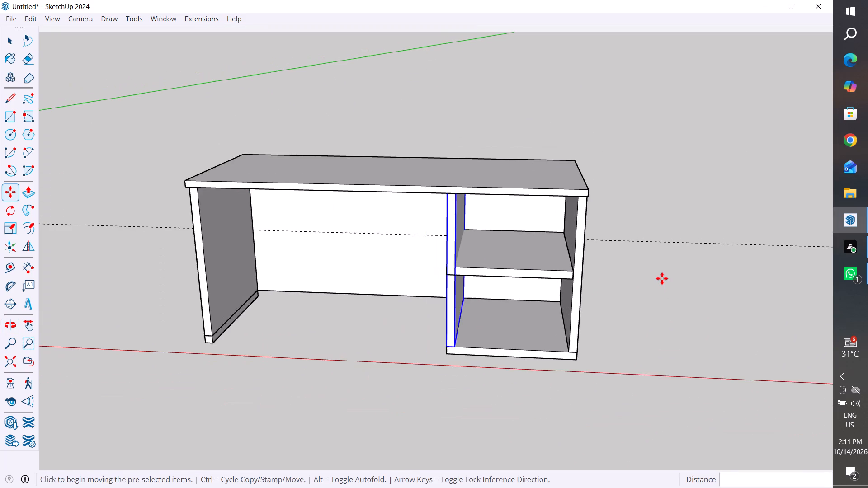
middle_click_drag(668, 281, 716, 268)
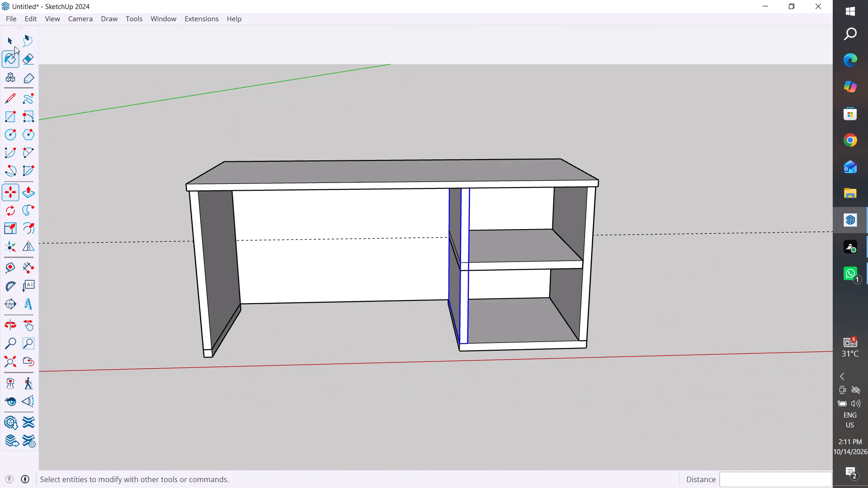
left_click(10, 43)
left_click(242, 128)
Inside the middle shelf's group, push its divider-side end face in about 1" toward the divider's inner face.
scroll(493, 252, "up", 2)
middle_click_drag(486, 278, 571, 269)
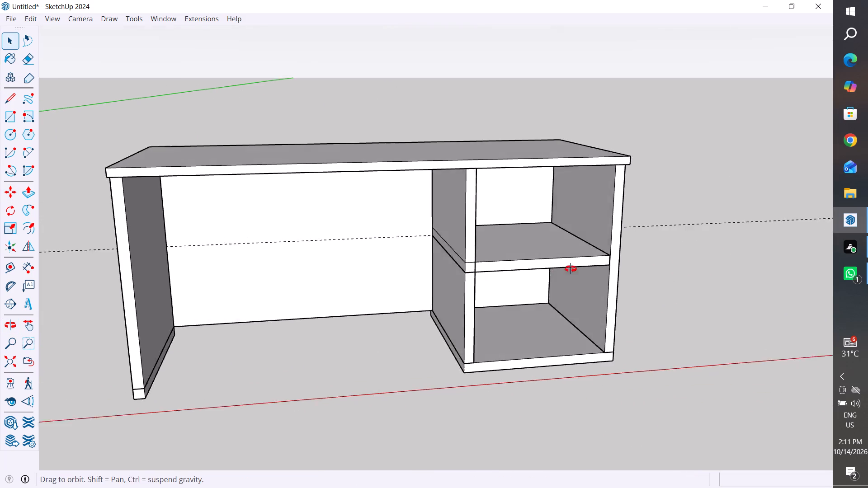
middle_click_drag(571, 269, 589, 266)
scroll(498, 243, "up", 4)
double_click(471, 272)
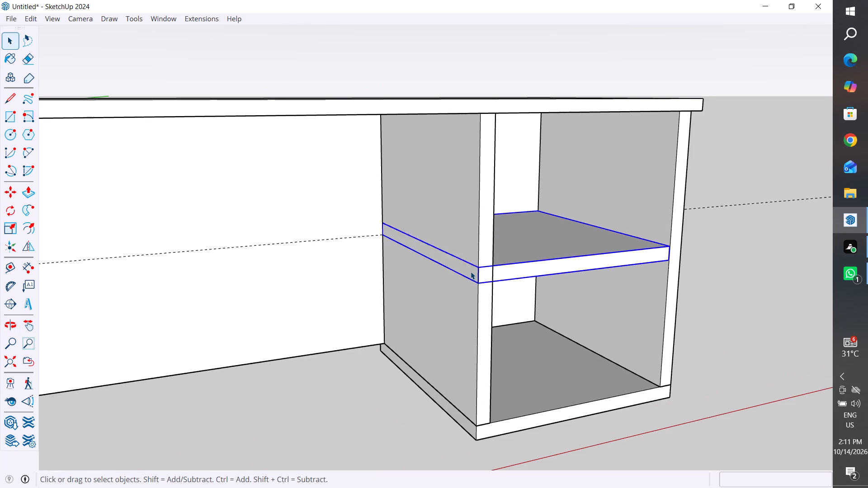
left_click(471, 272)
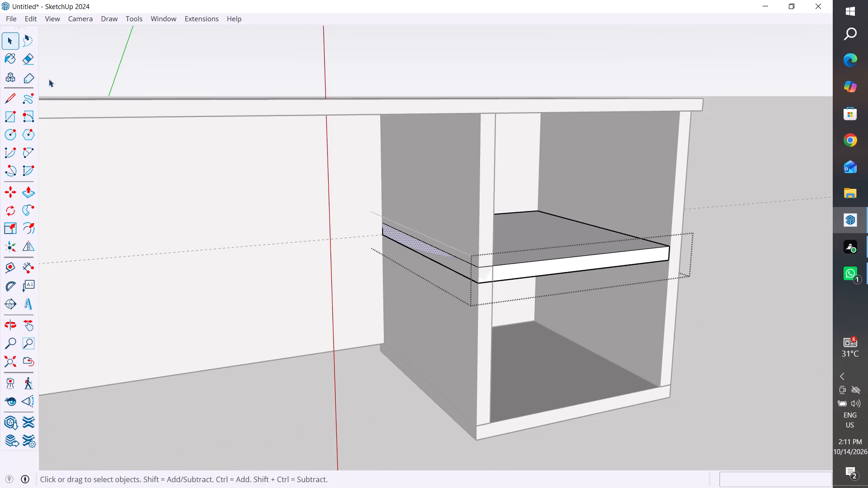
left_click(28, 188)
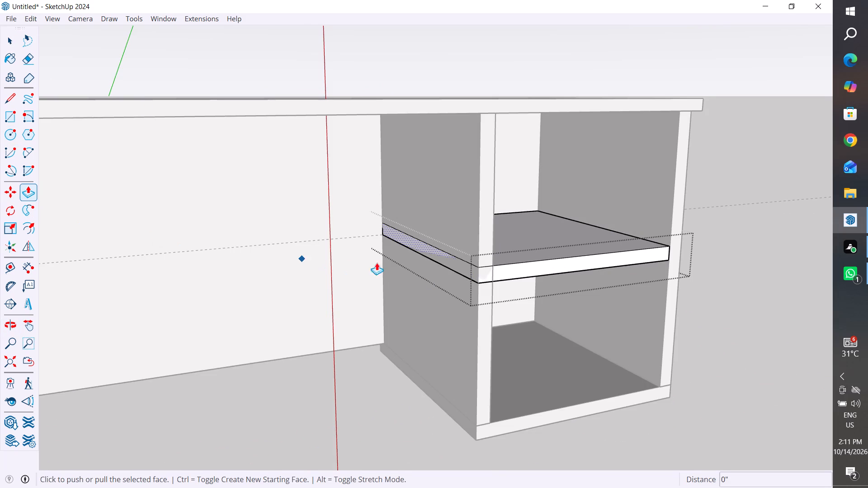
left_click(419, 246)
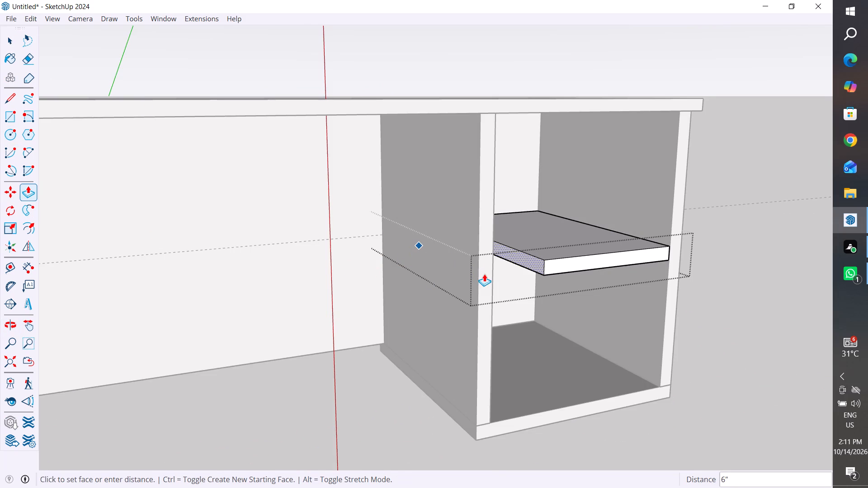
scroll(473, 276, "up", 5)
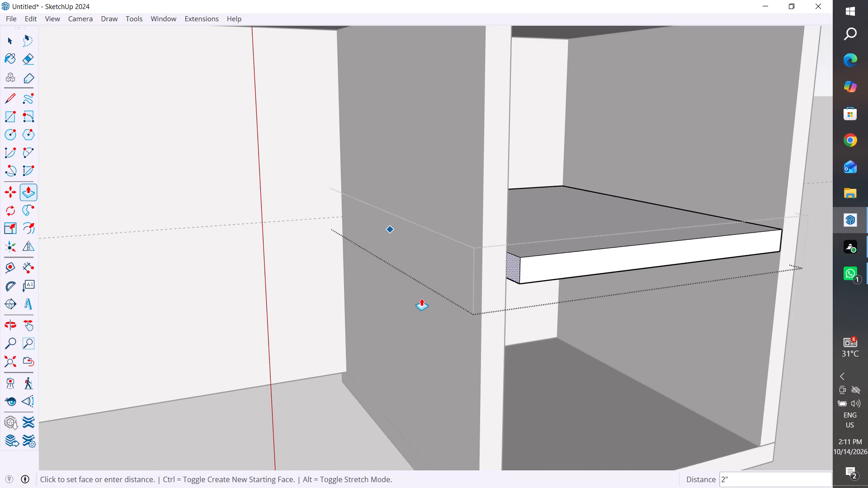
left_click(421, 298)
scroll(502, 268, "up", 9)
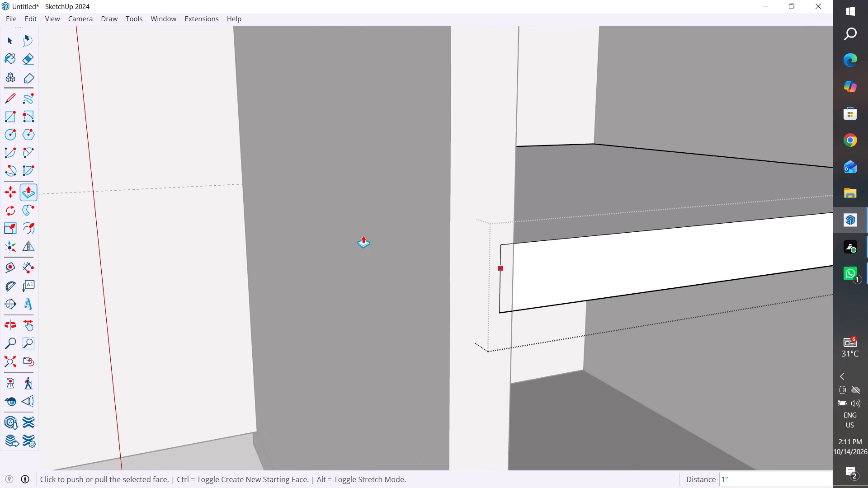
Leave the middle shelf's group and hide the vertical divider panel.
left_click(12, 41)
left_click(390, 220)
right_click(390, 220)
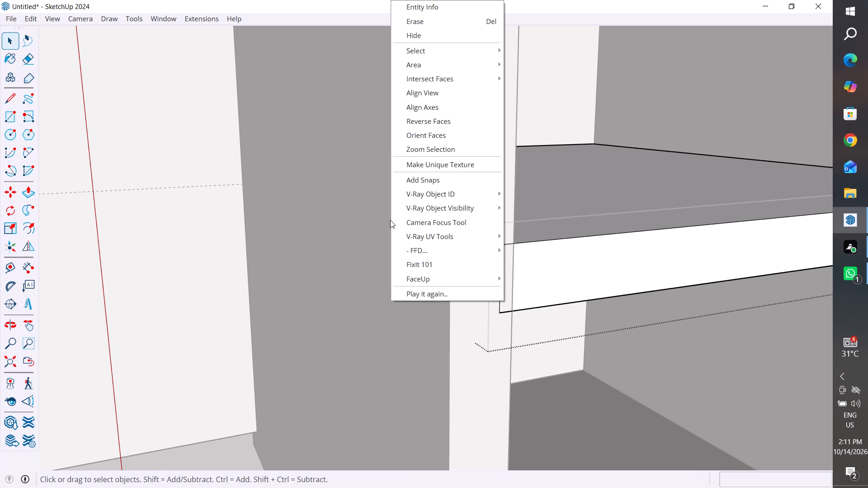
left_click(347, 204)
left_click(504, 193)
scroll(390, 208, "down", 1)
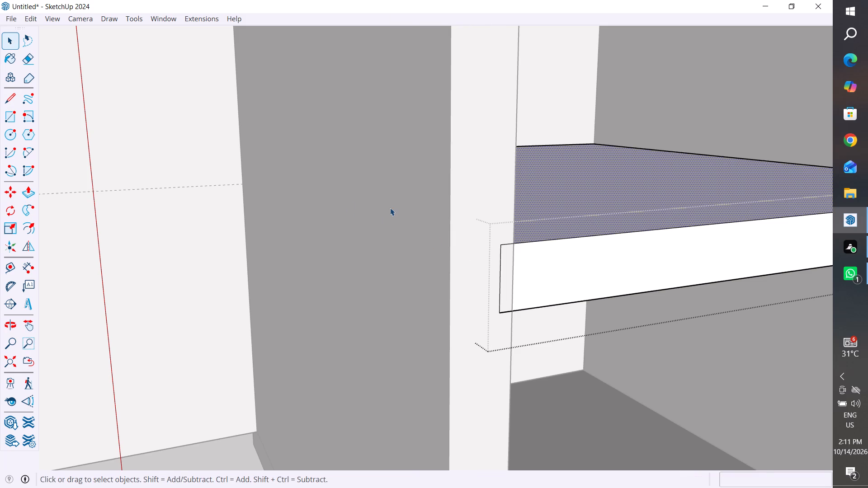
scroll(390, 208, "down", 14)
left_click(615, 310)
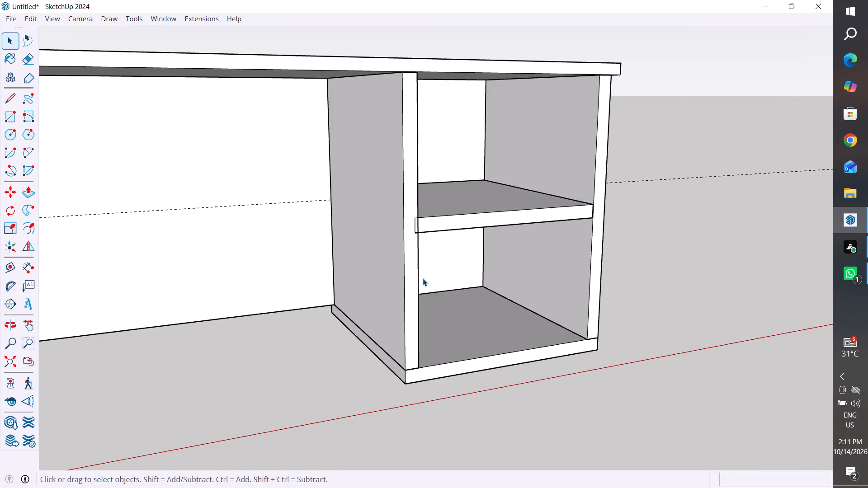
left_click(411, 276)
right_click(411, 276)
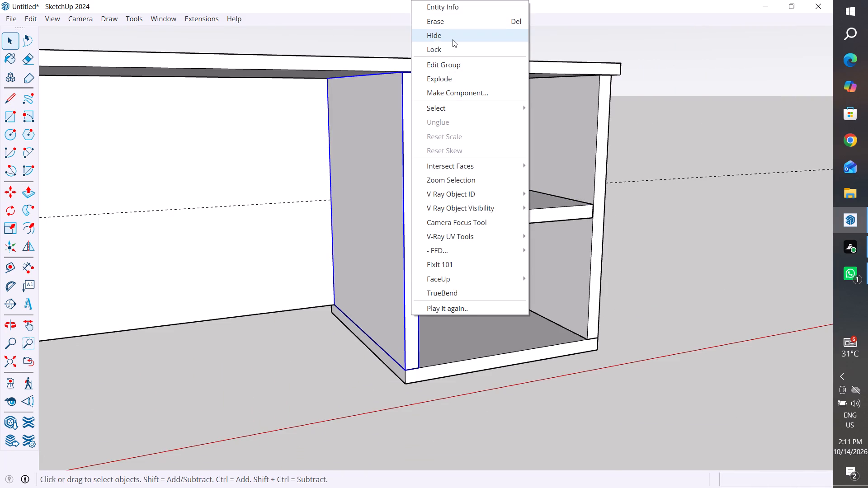
left_click(453, 39)
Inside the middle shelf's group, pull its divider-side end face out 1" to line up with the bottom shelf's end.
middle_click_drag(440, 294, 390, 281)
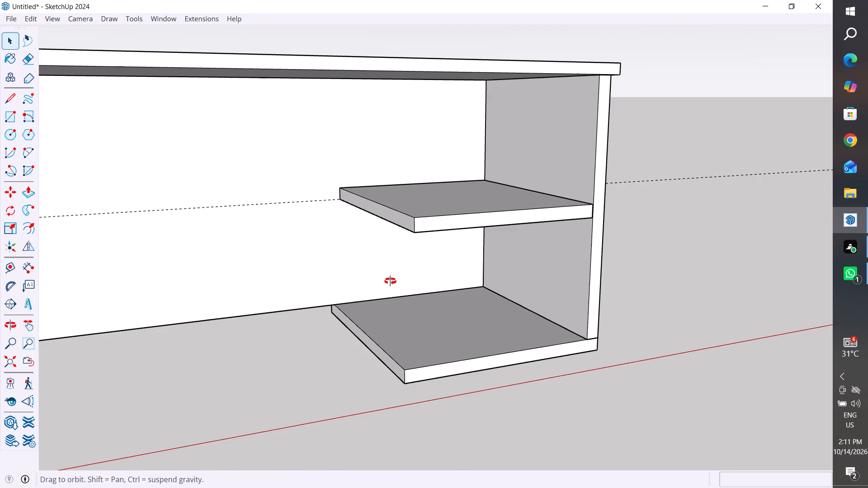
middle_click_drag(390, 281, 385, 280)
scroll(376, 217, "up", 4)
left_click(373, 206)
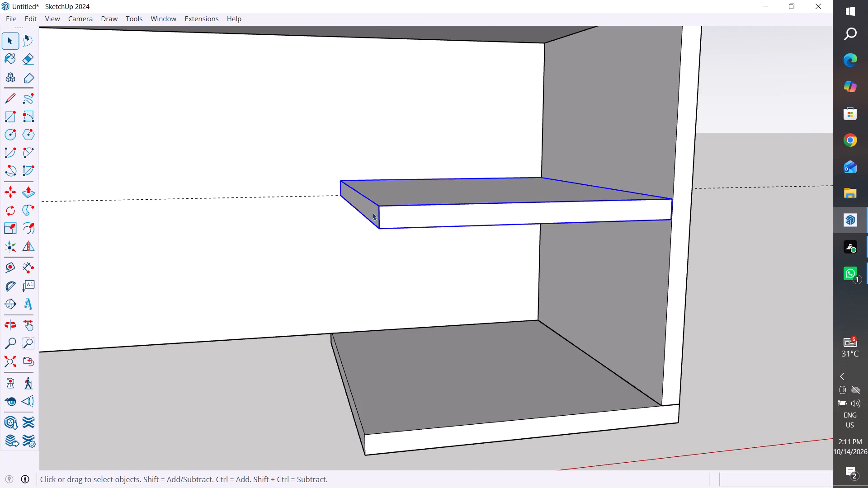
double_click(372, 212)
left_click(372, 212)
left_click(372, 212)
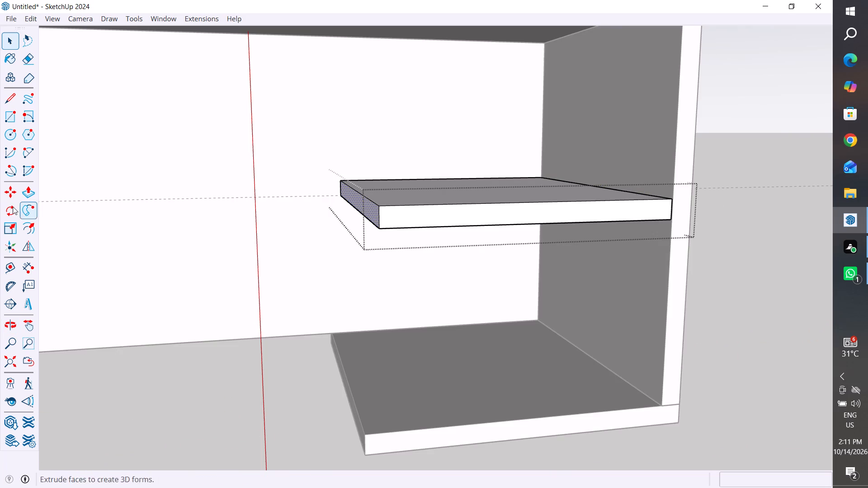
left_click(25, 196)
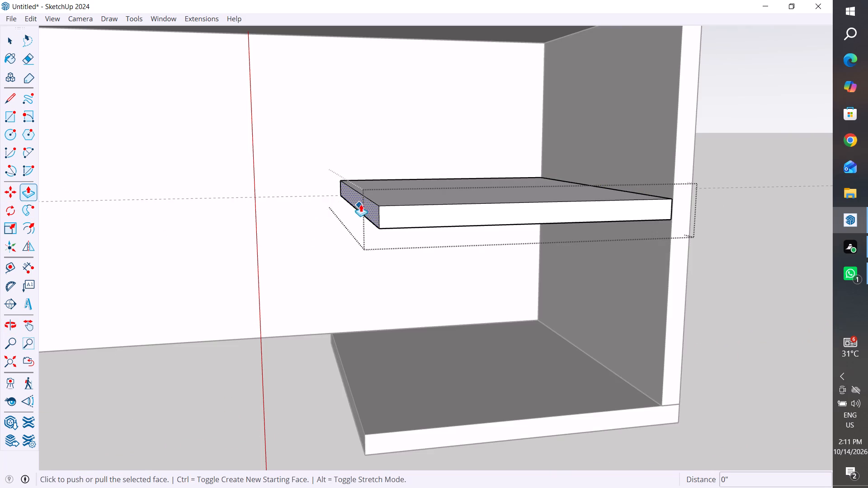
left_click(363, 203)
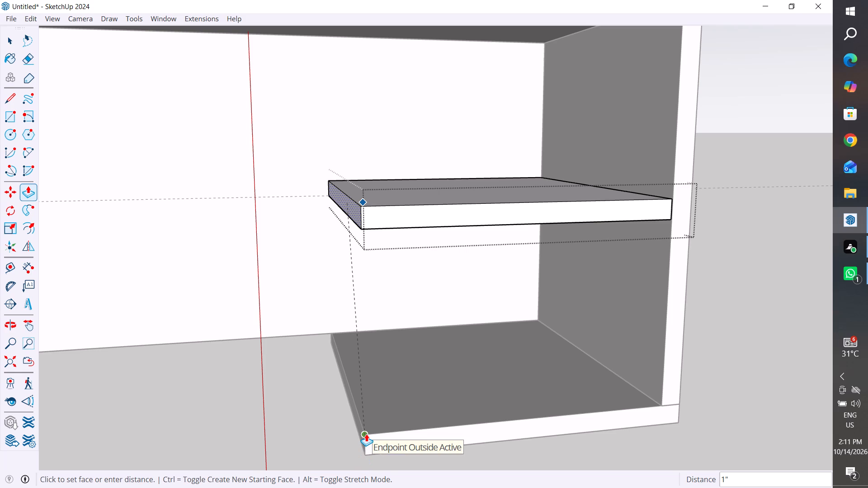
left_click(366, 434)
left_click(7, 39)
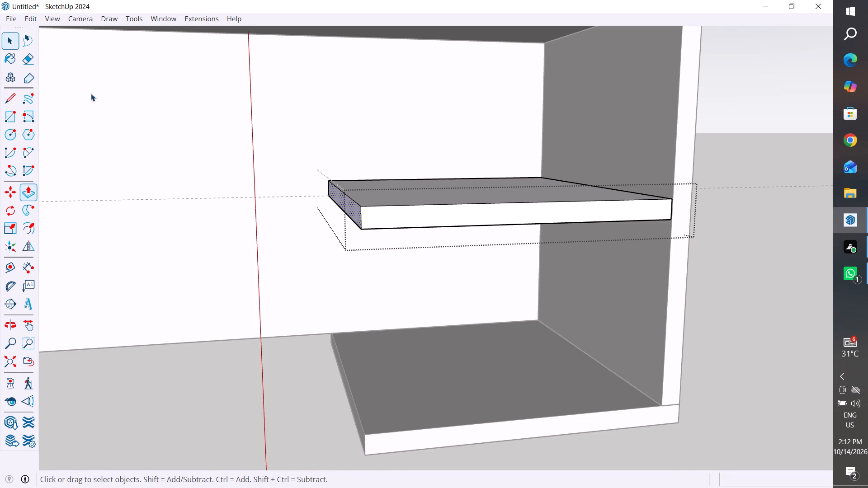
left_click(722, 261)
Unhide all hidden objects to bring back the vertical divider panel.
scroll(422, 275, "down", 10)
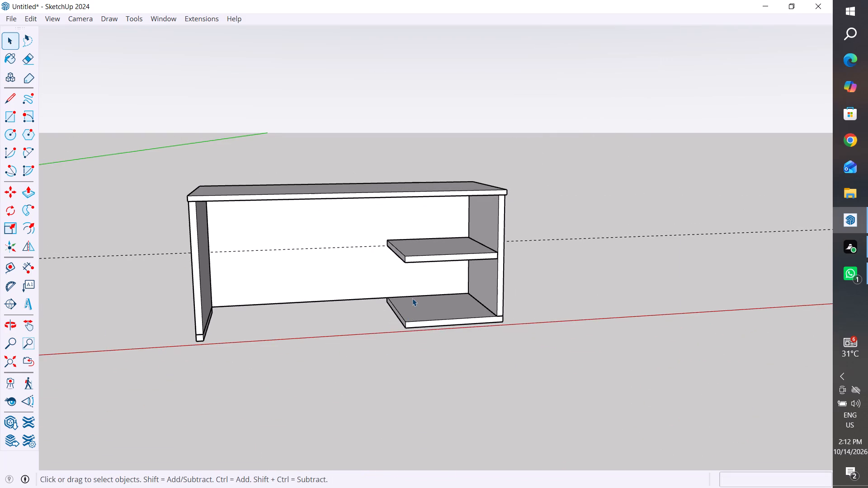
right_click(423, 312)
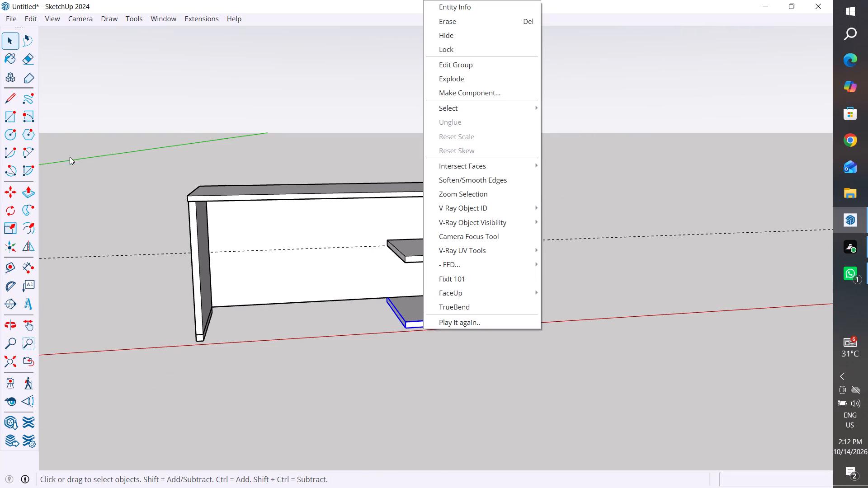
left_click(66, 151)
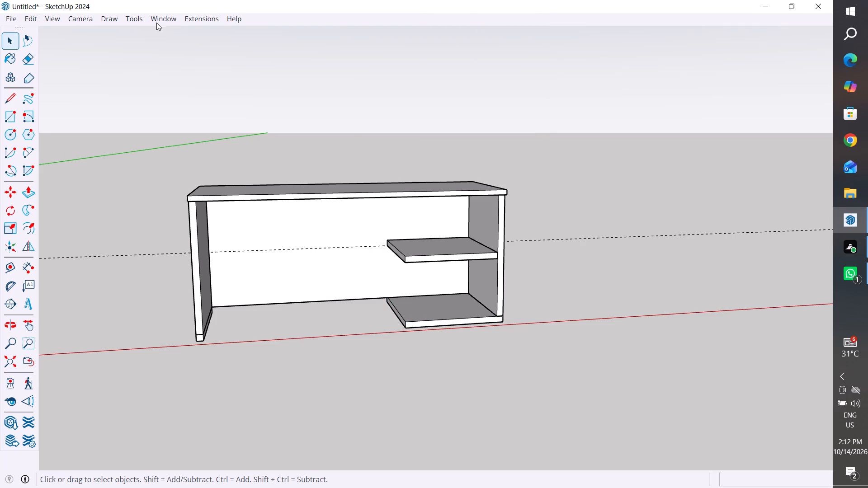
right_click(158, 22)
left_click(153, 17)
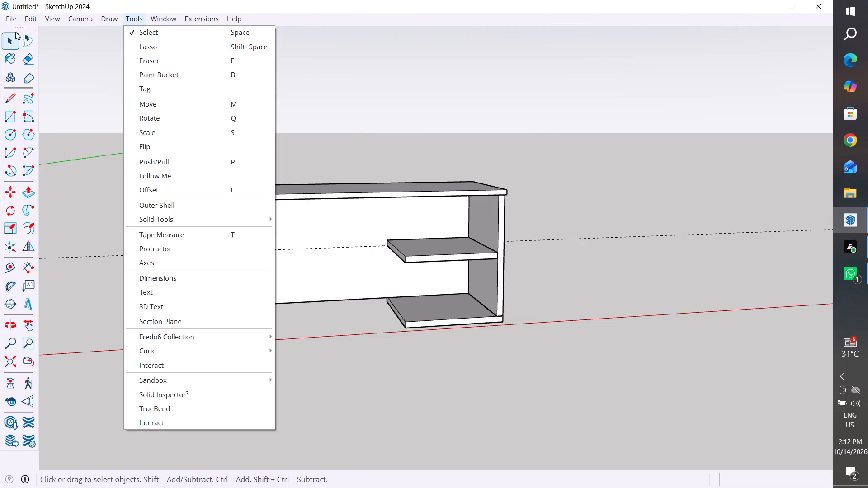
left_click(31, 18)
left_click(31, 18)
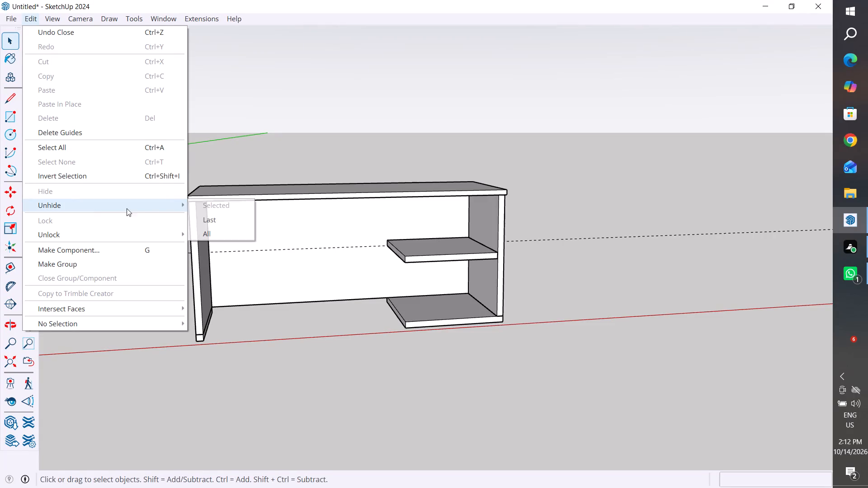
left_click(208, 233)
left_click(497, 141)
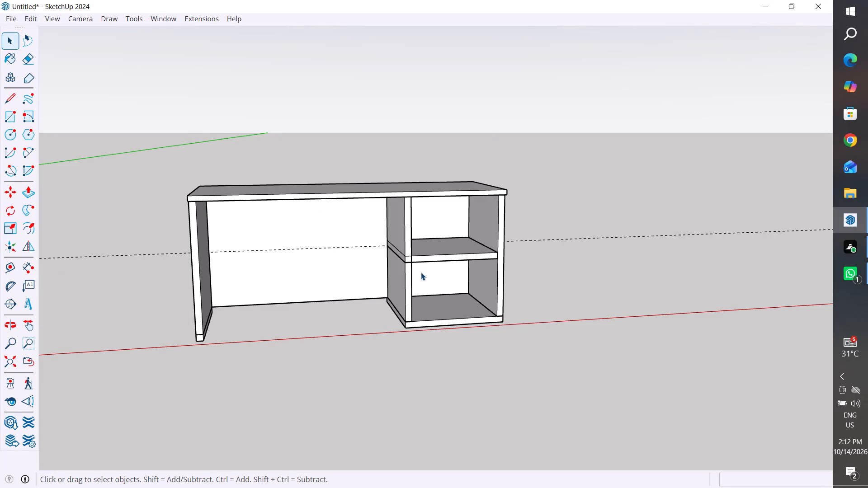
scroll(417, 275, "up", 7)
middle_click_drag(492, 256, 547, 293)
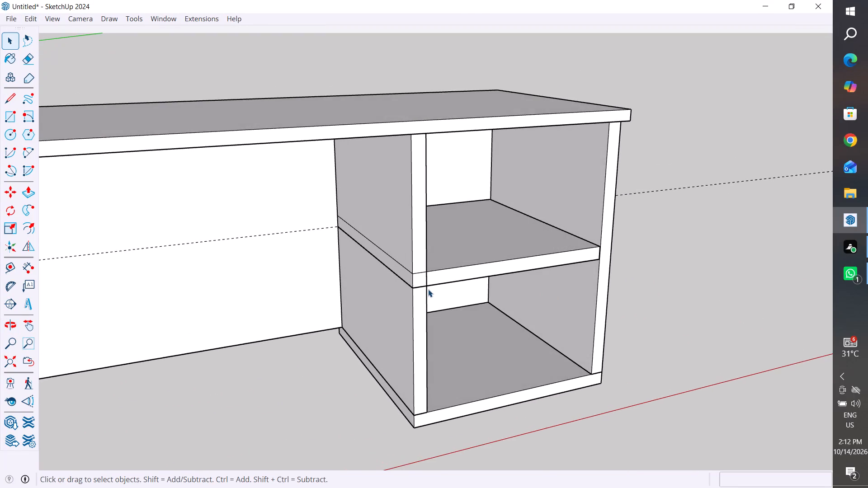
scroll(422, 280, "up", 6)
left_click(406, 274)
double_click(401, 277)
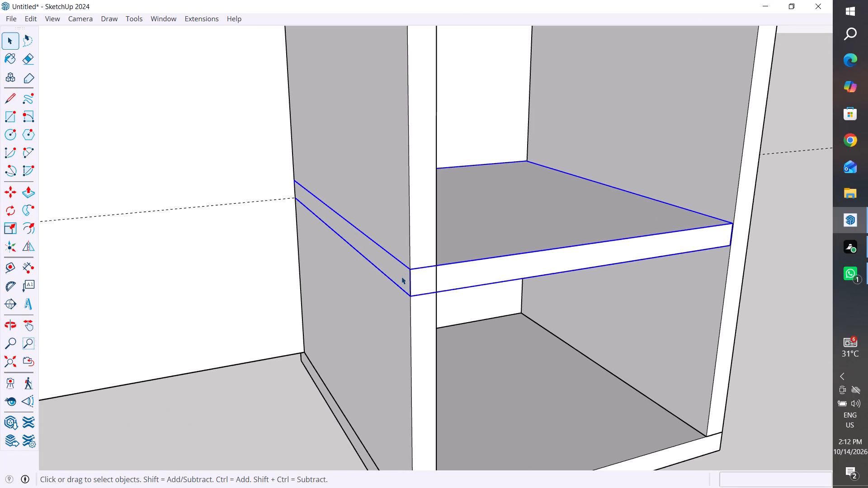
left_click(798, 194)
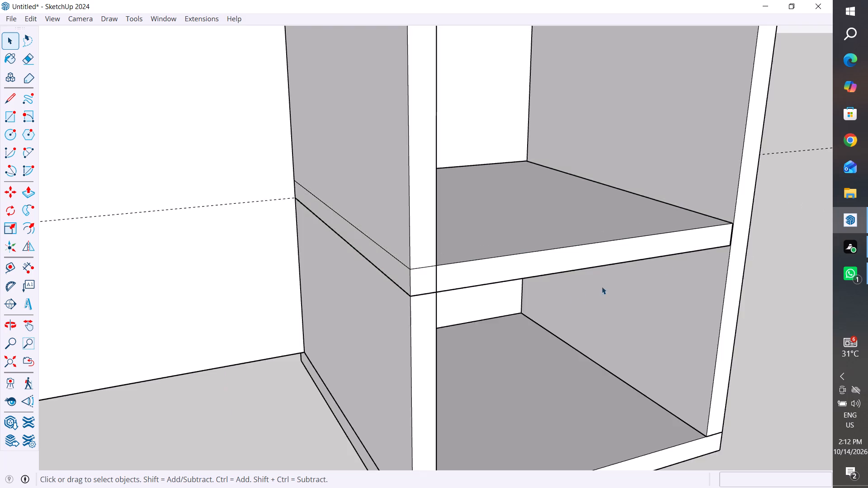
Inside the middle shelf's group, push its divider-side end face in to the divider's inner face, and leave the group.
scroll(566, 300, "down", 5)
middle_click_drag(583, 376, 522, 300)
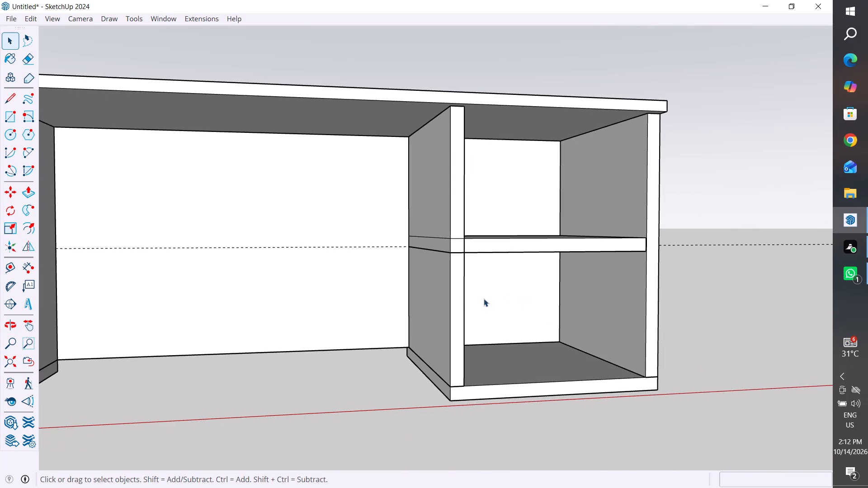
middle_click_drag(497, 334, 488, 382)
scroll(437, 282, "up", 4)
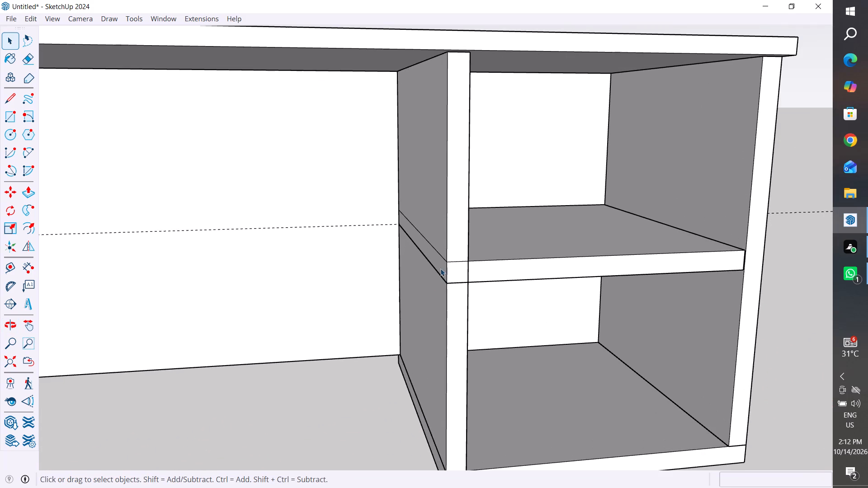
left_click(445, 264)
double_click(441, 264)
left_click(441, 264)
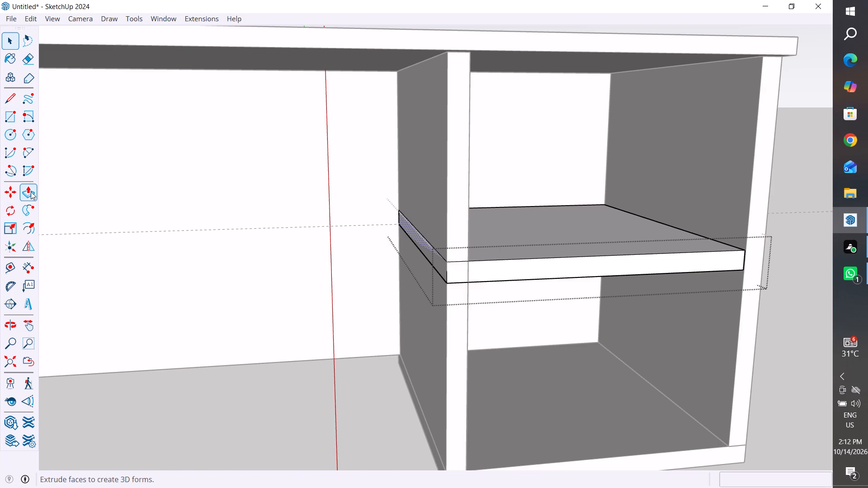
left_click(28, 192)
left_click(434, 257)
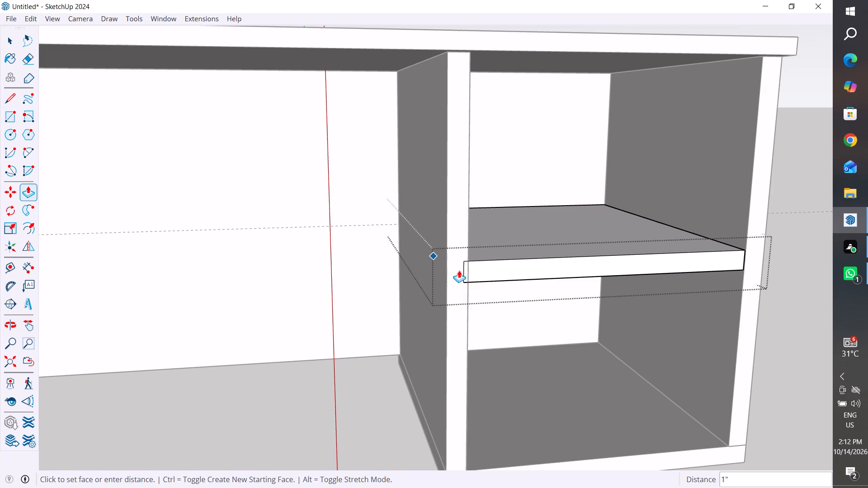
scroll(455, 270, "up", 10)
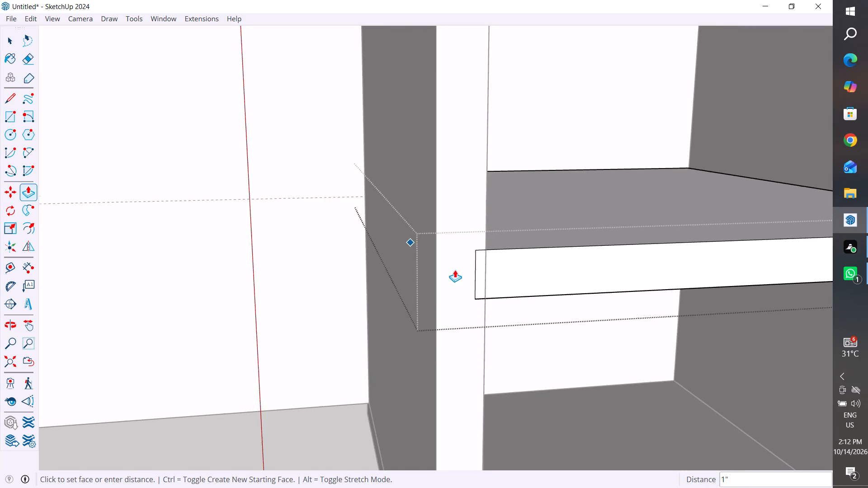
scroll(455, 270, "up", 2)
left_click(452, 275)
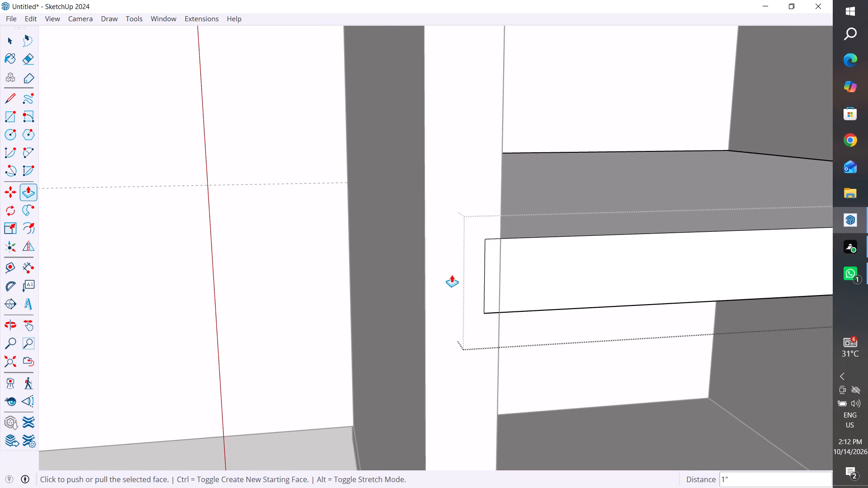
left_click(485, 273)
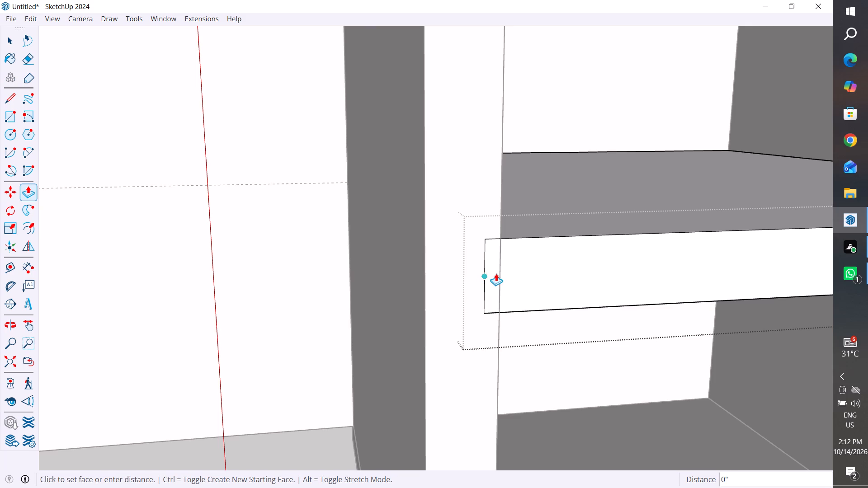
left_click(500, 273)
left_click(17, 37)
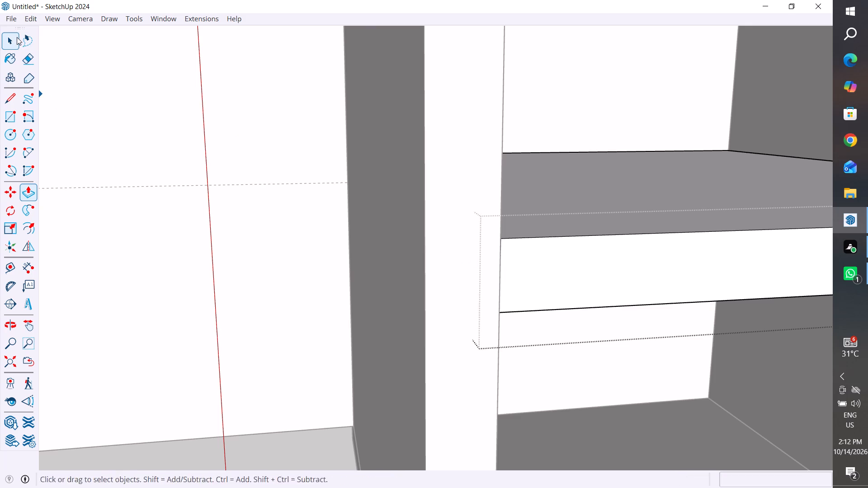
scroll(341, 275, "down", 16)
left_click(559, 357)
Examine the desk from several angles, checking how the divider and shelves fit in the end compartment.
middle_click_drag(569, 277, 374, 335)
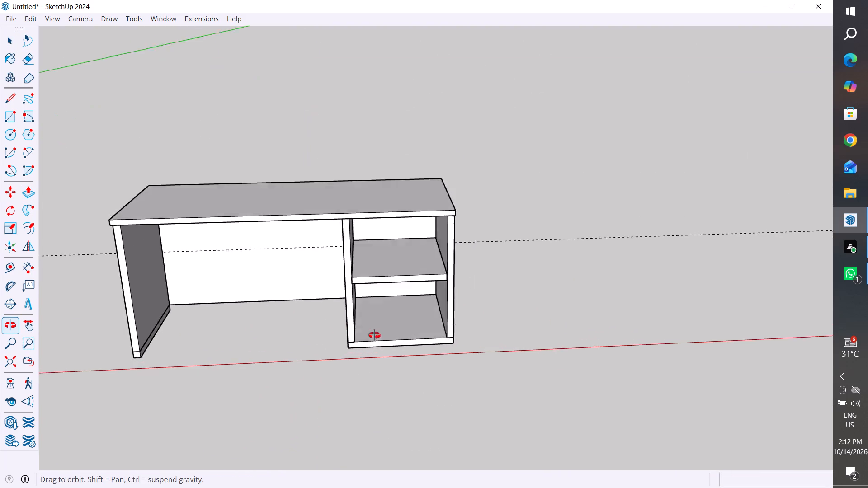
middle_click_drag(374, 335, 353, 310)
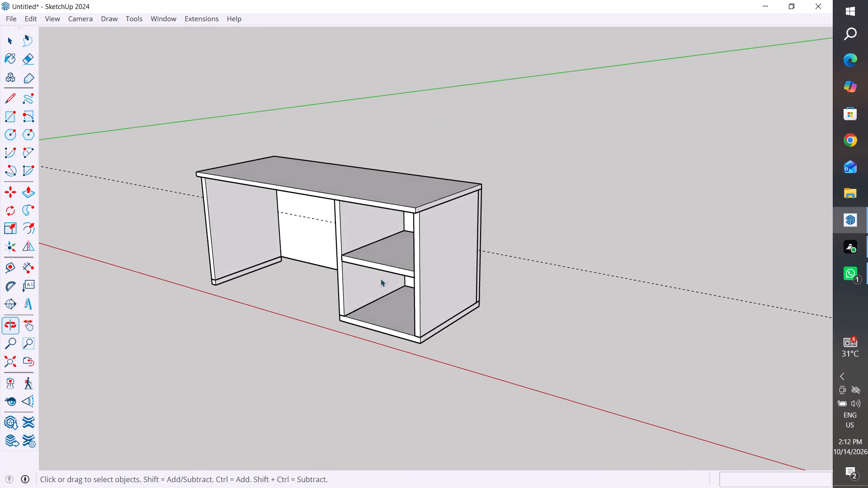
scroll(392, 262, "up", 4)
middle_click_drag(411, 268, 673, 246)
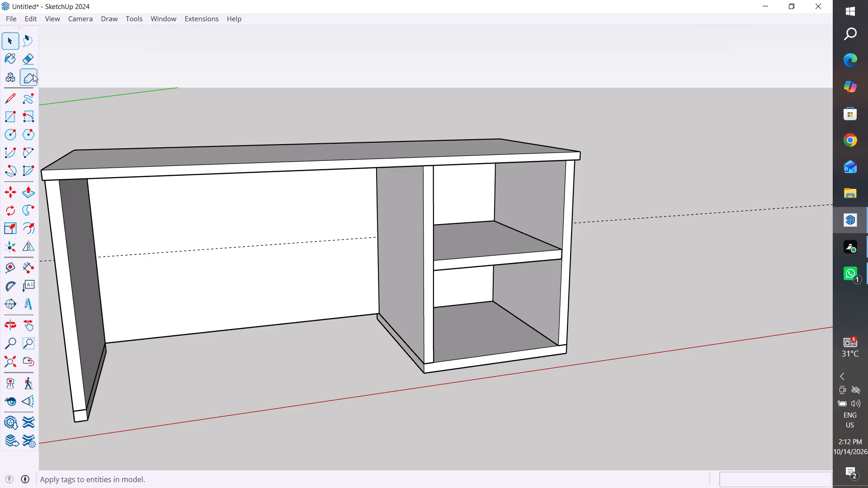
left_click(125, 84)
scroll(522, 278, "down", 4)
middle_click_drag(655, 359, 471, 399)
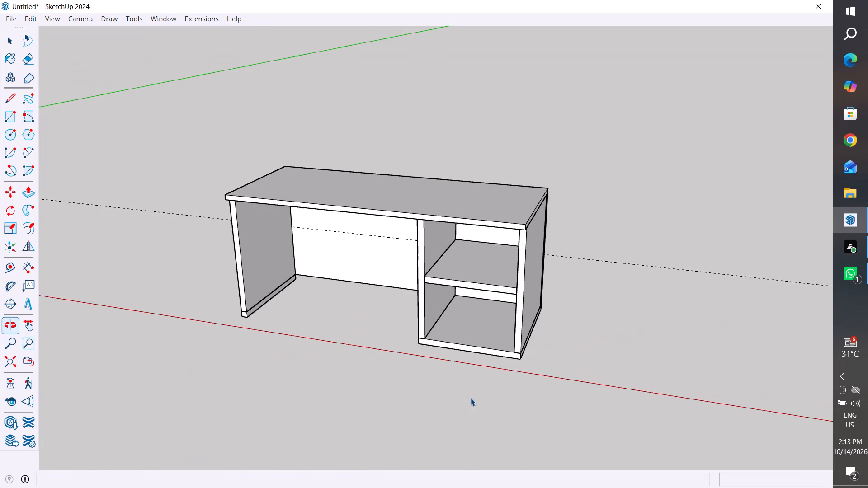
scroll(471, 398, "down", 2)
scroll(483, 360, "up", 3)
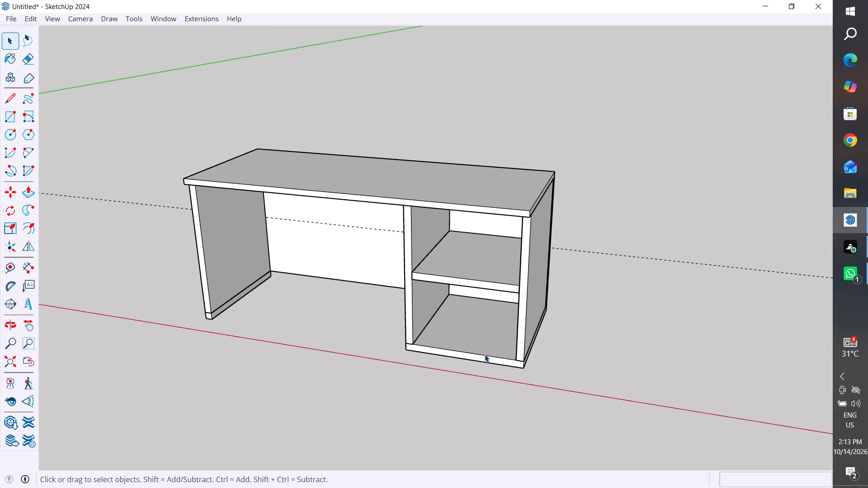
scroll(526, 296, "up", 1)
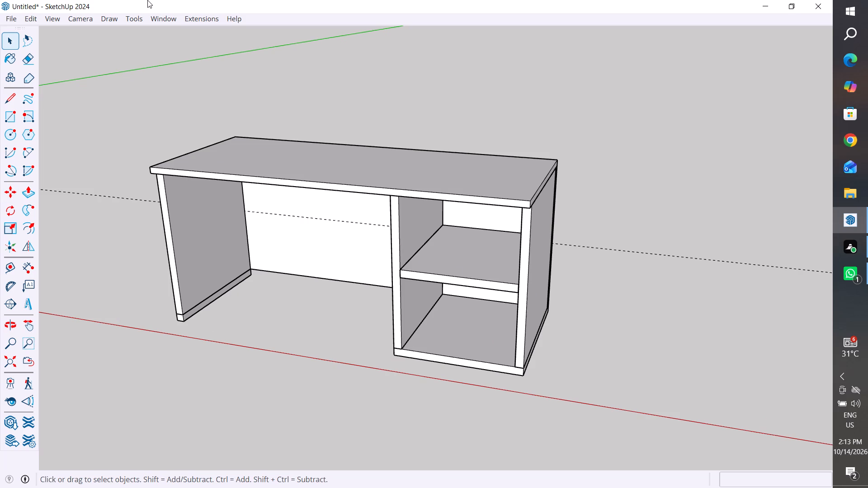
Draw a rectangle about 18" by 25" over the end compartment's front opening, from the divider's top inner corner to the opposite bottom corner.
left_click(17, 114)
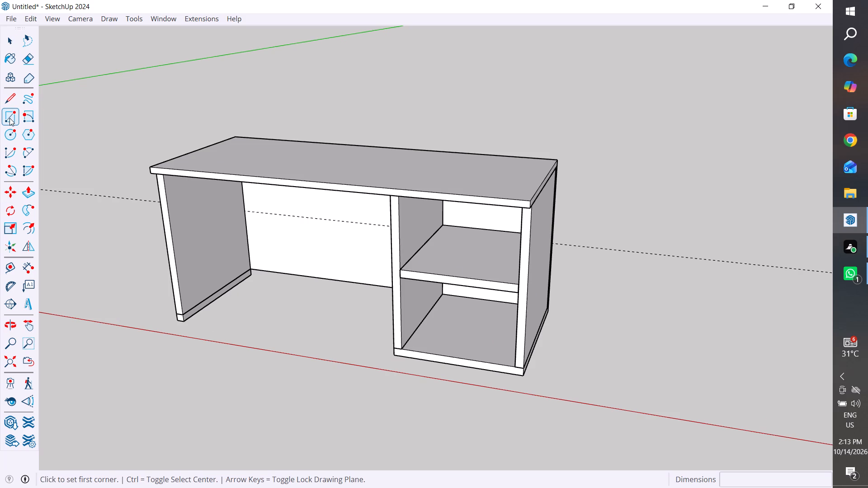
left_click(9, 118)
middle_click_drag(522, 209, 567, 147)
scroll(440, 178, "up", 4)
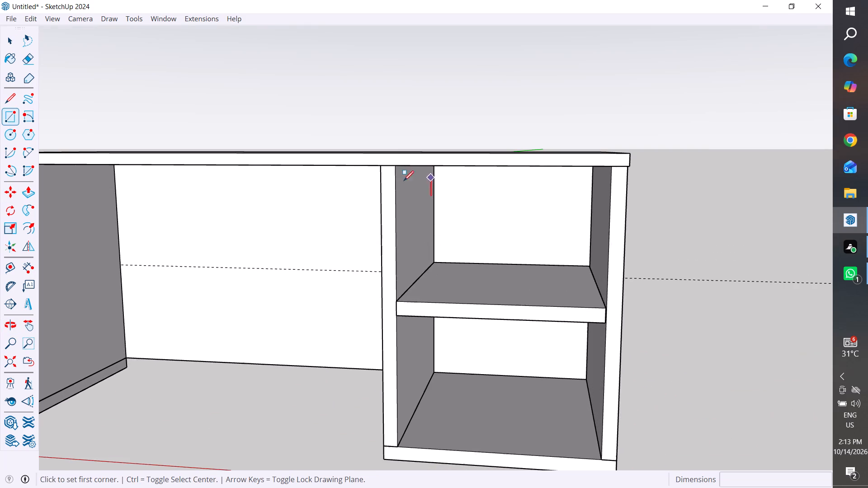
left_click(396, 166)
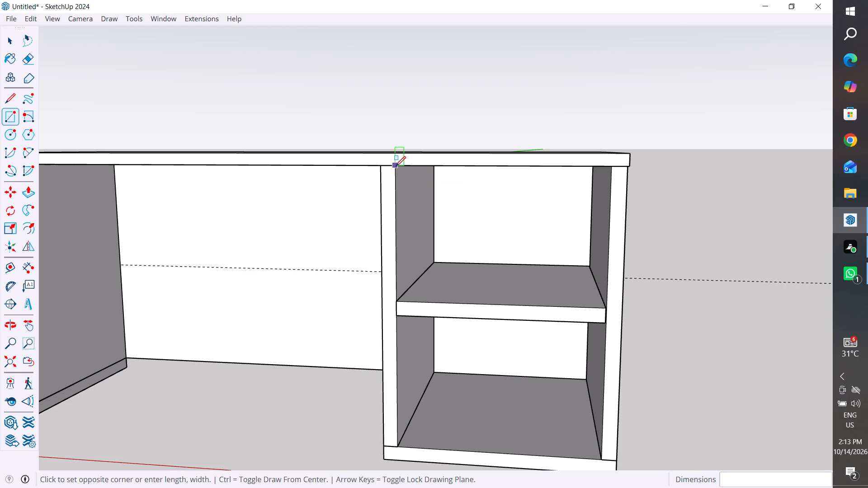
scroll(492, 291, "down", 6)
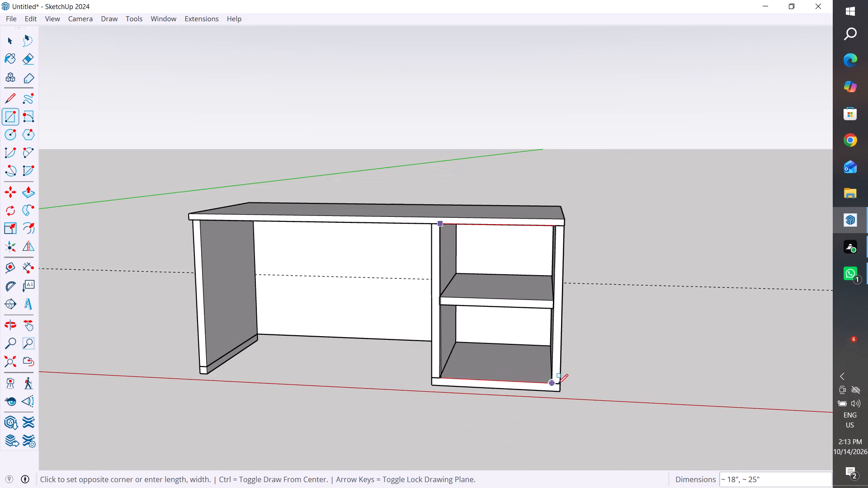
left_click(553, 382)
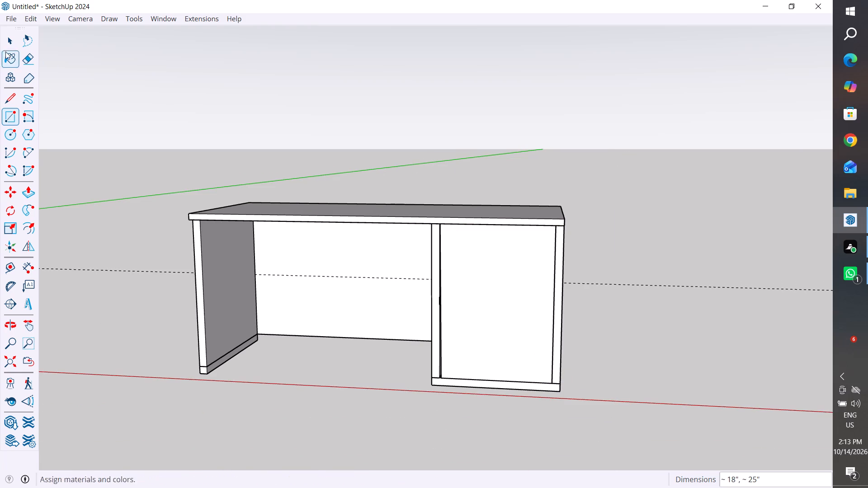
Delete the rectangle face covering the end compartment's opening, along with its leftover edges beside the divider and the end side panel.
left_click(10, 37)
left_click(519, 284)
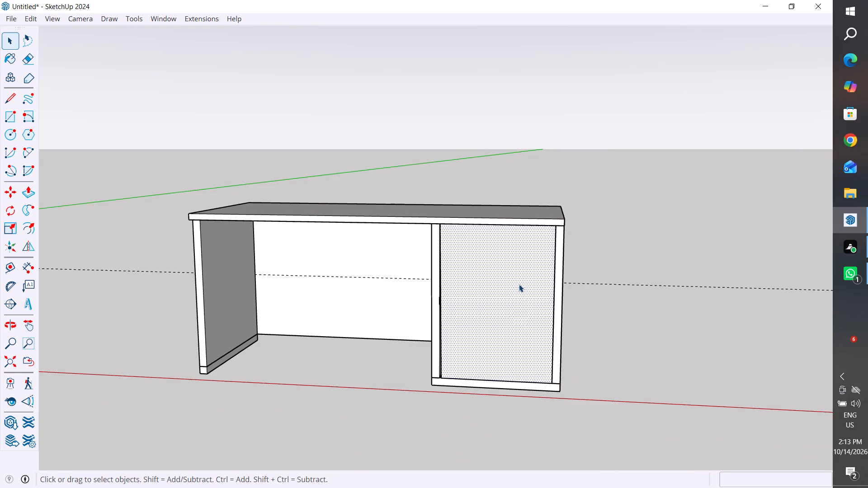
key("Delete")
scroll(455, 379, "up", 12)
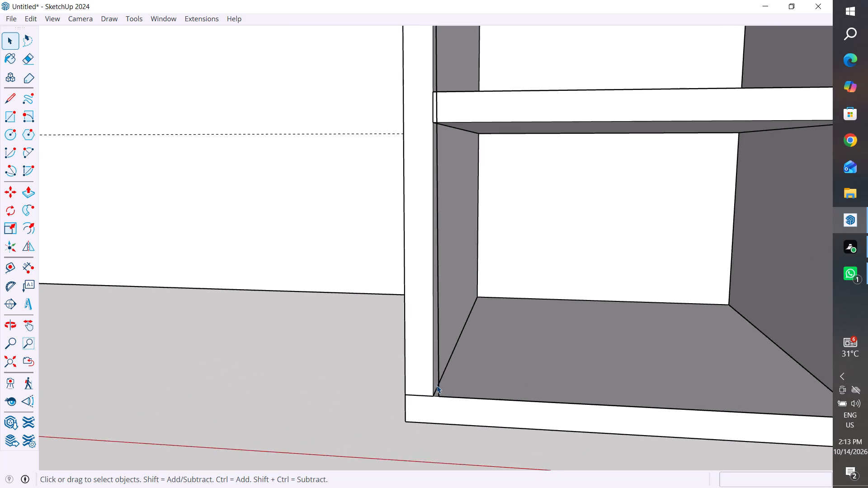
scroll(437, 385, "up", 3)
left_click(439, 390)
key("Delete")
scroll(449, 384, "down", 6)
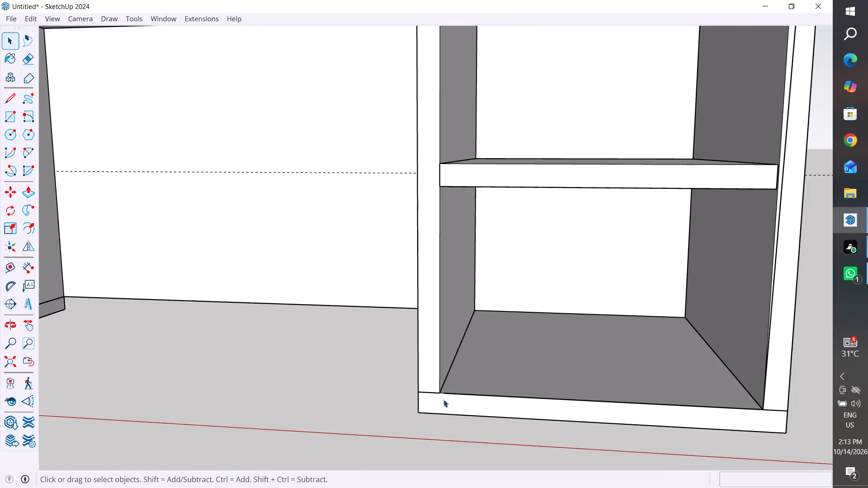
scroll(443, 398, "up", 5)
left_click(445, 393)
key("Delete")
scroll(526, 380, "down", 6)
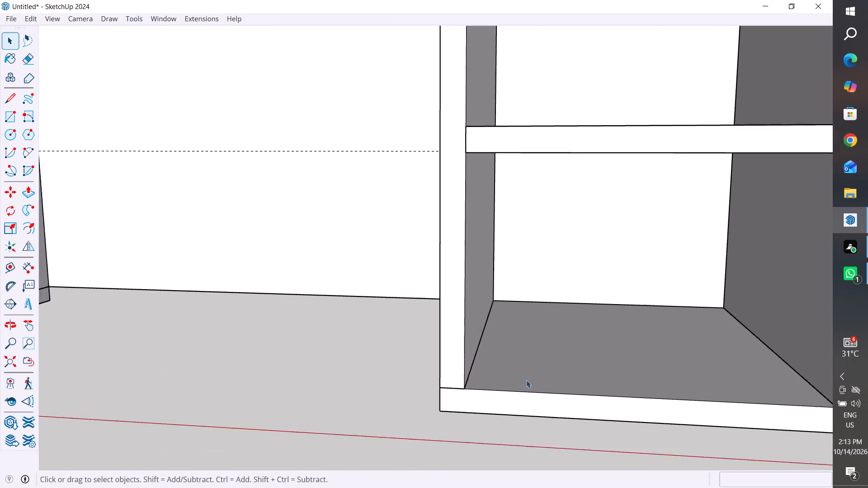
middle_click_drag(477, 380, 539, 386)
scroll(466, 359, "down", 7)
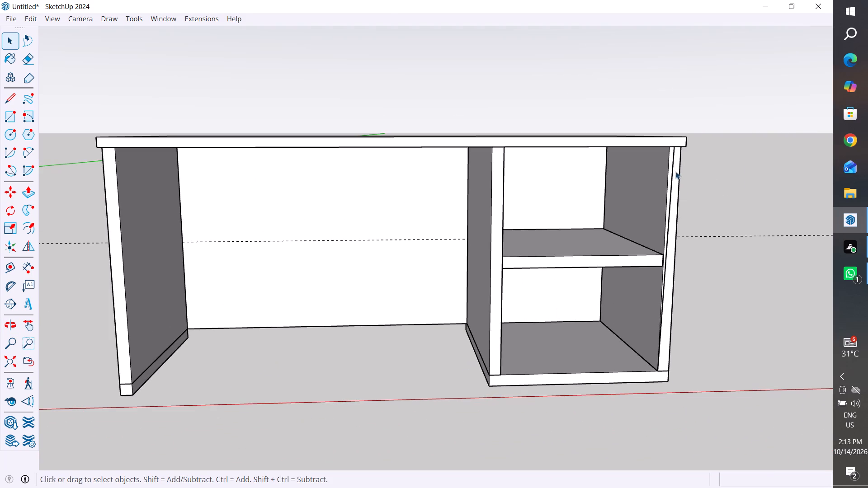
left_click(673, 166)
key("Delete")
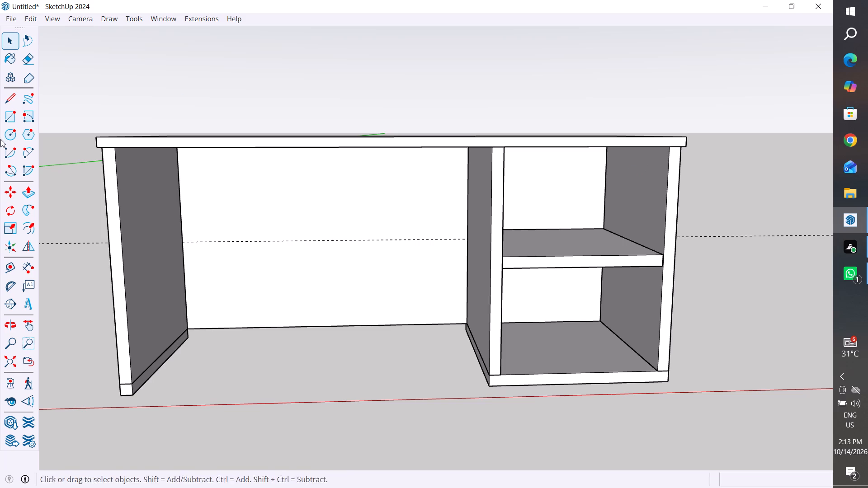
Draw a rectangle about 18" by 25" over the end compartment's opening, from the side panel's top inner corner to the divider's bottom inner corner.
left_click(12, 119)
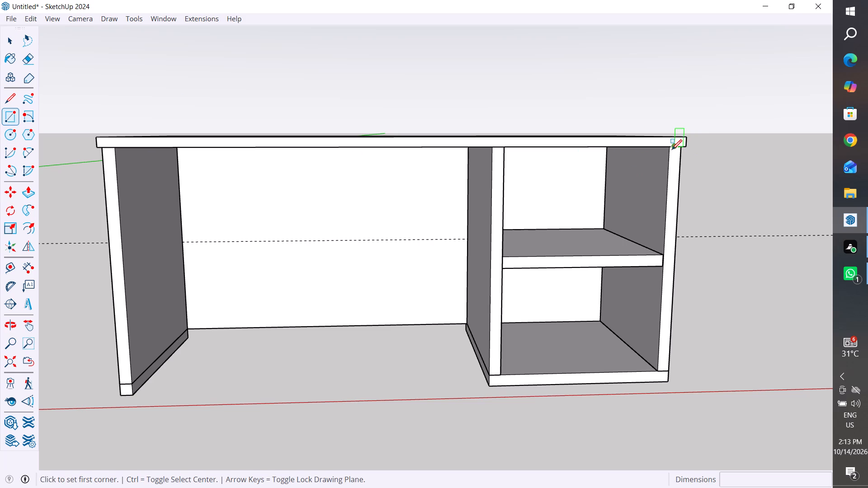
scroll(669, 149, "up", 5)
middle_click(706, 66)
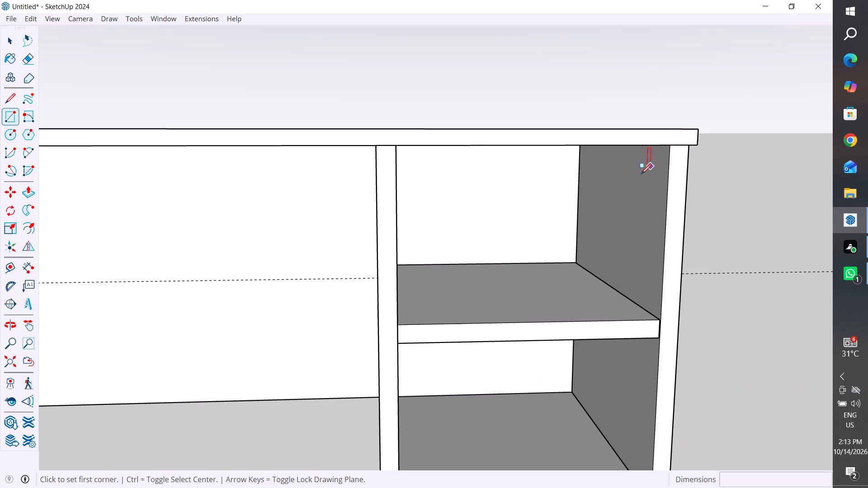
middle_click_drag(646, 165, 666, 93)
scroll(664, 119, "up", 1)
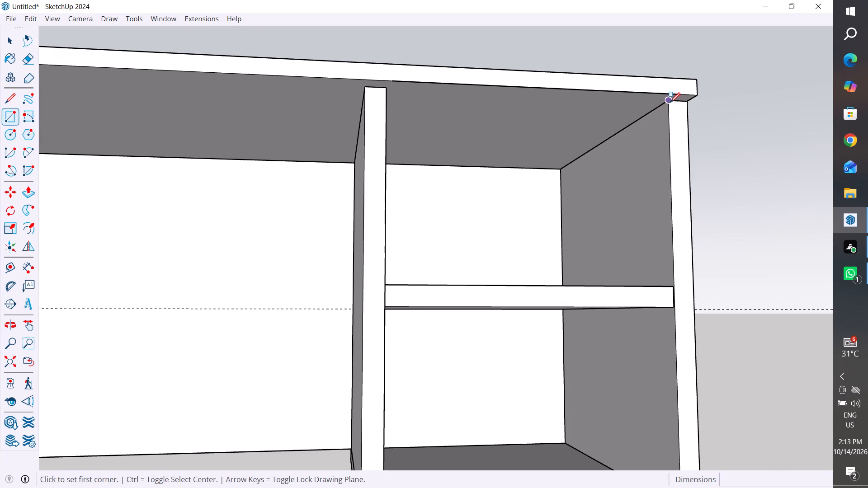
left_click(669, 103)
scroll(669, 103, "down", 5)
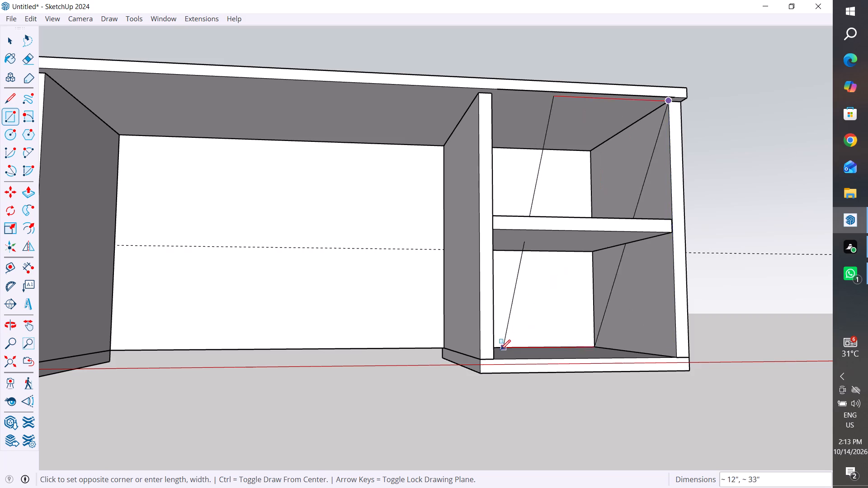
left_click(495, 360)
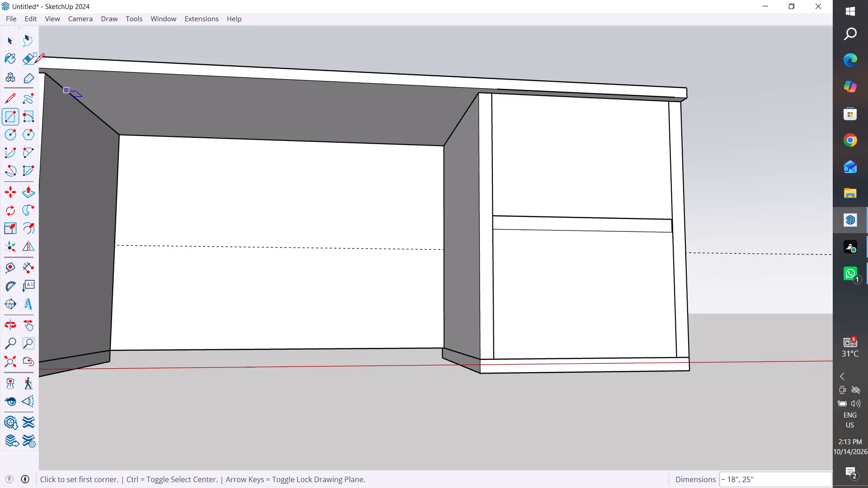
Move the new rectangular face 10" straight out in front of the end compartment, and deselect it.
left_click(15, 41)
left_click(643, 318)
scroll(636, 173, "down", 5)
middle_click_drag(757, 267, 432, 414)
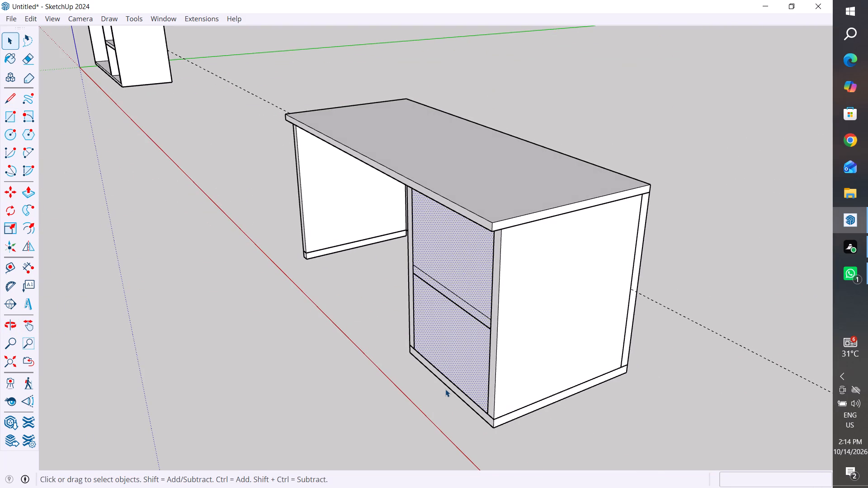
key("m")
left_click(488, 413)
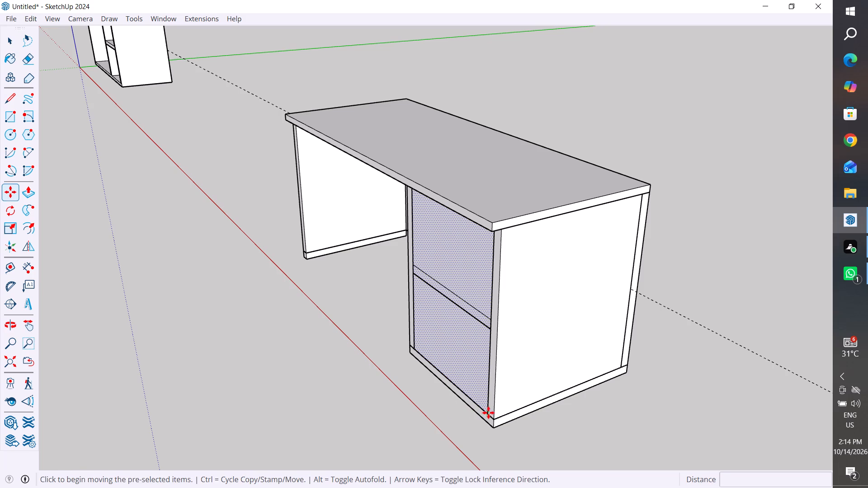
left_click(415, 437)
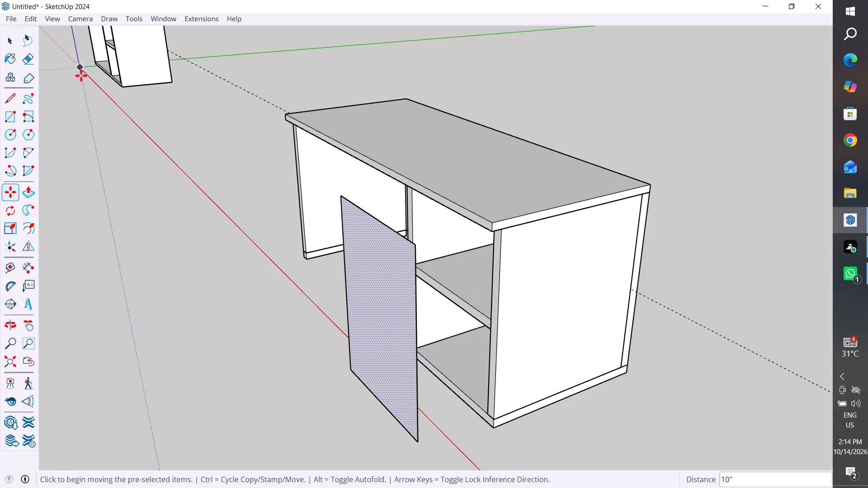
left_click(8, 43)
left_click(252, 264)
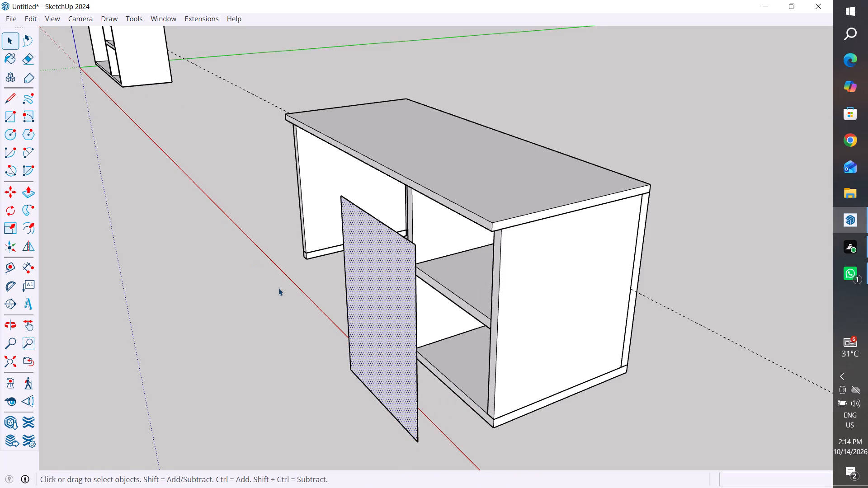
Push/Pull the detached rectangular face into a solid front panel about 2" thick.
scroll(400, 350, "up", 2)
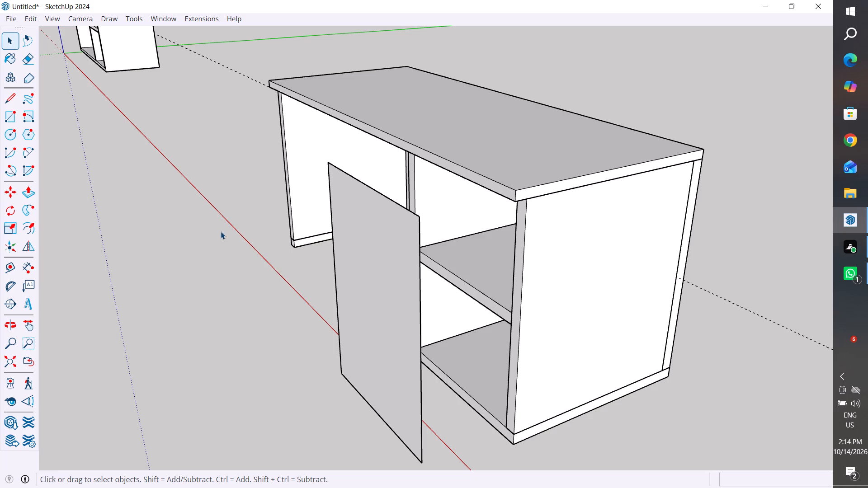
left_click(377, 283)
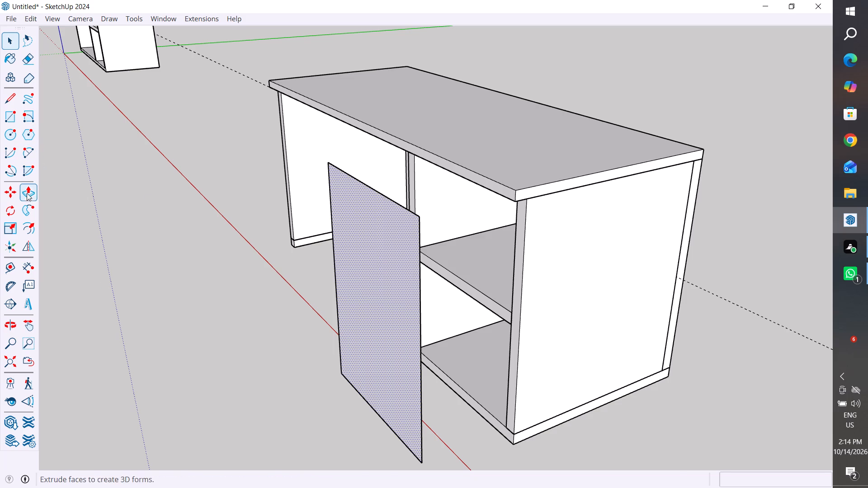
left_click(31, 190)
left_click(392, 319)
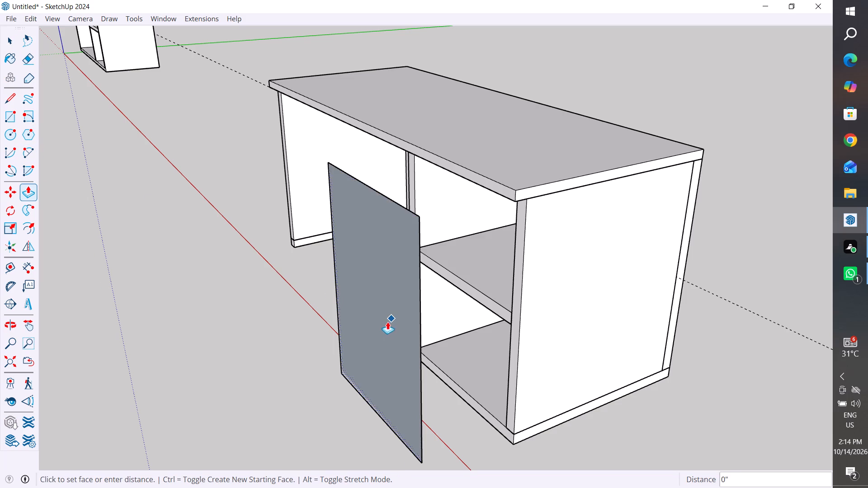
scroll(385, 324, "up", 4)
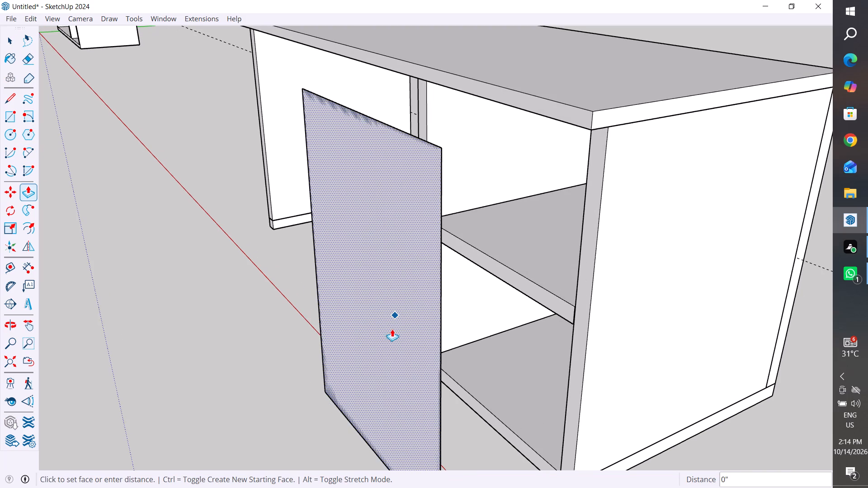
left_click(391, 329)
scroll(448, 167, "up", 4)
middle_click_drag(467, 131, 444, 177)
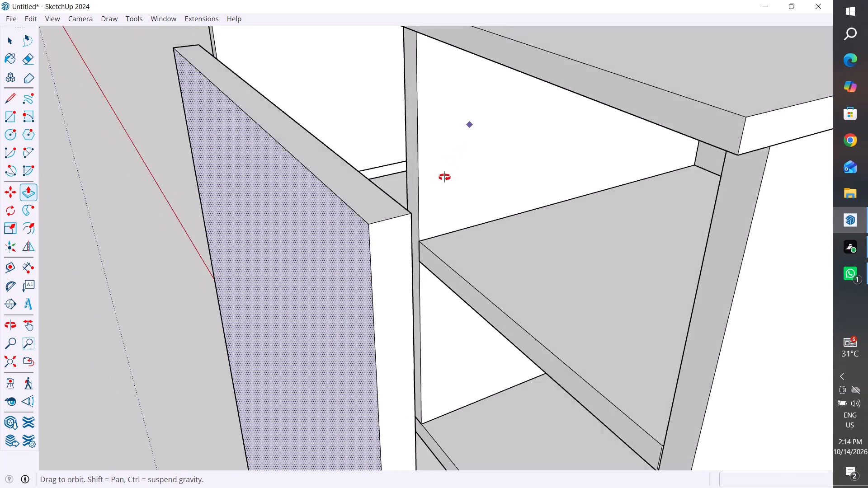
middle_click_drag(444, 177, 443, 181)
double_click(304, 299)
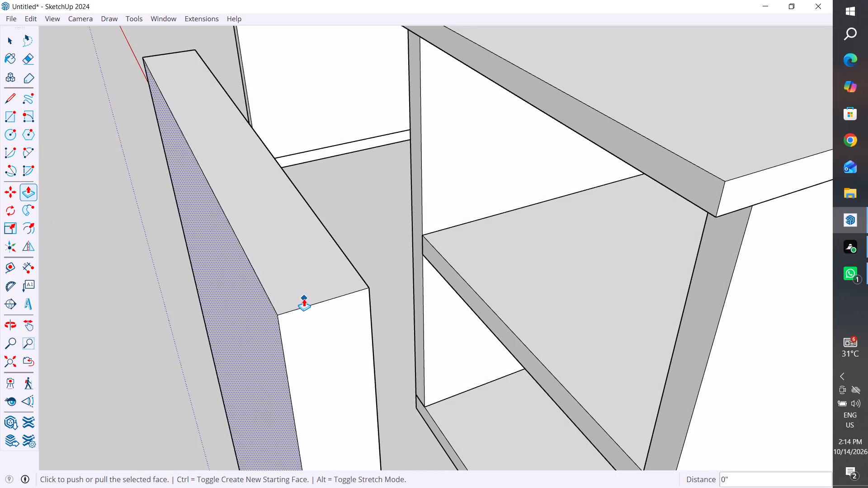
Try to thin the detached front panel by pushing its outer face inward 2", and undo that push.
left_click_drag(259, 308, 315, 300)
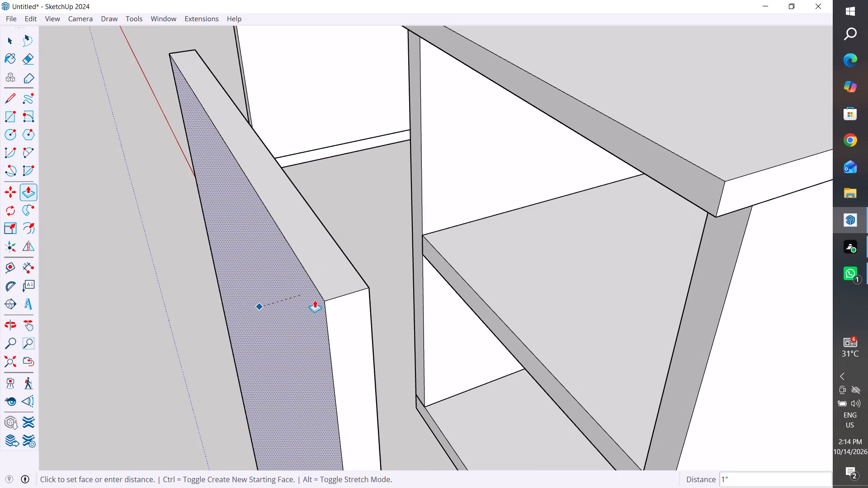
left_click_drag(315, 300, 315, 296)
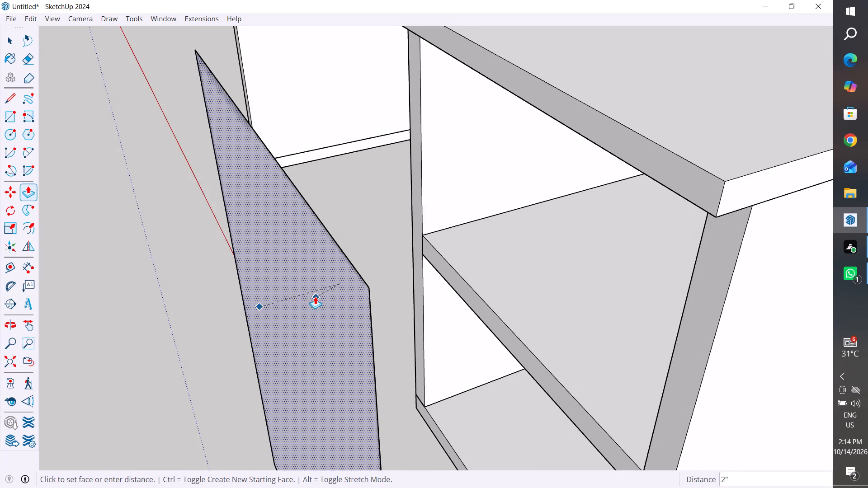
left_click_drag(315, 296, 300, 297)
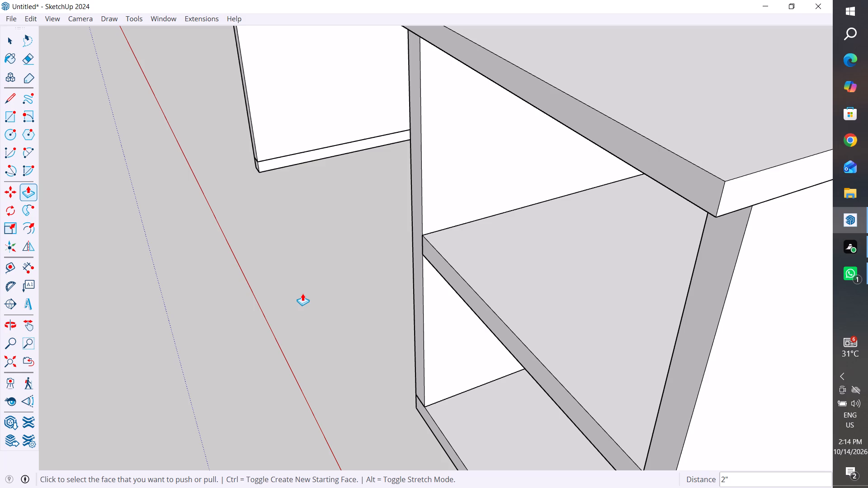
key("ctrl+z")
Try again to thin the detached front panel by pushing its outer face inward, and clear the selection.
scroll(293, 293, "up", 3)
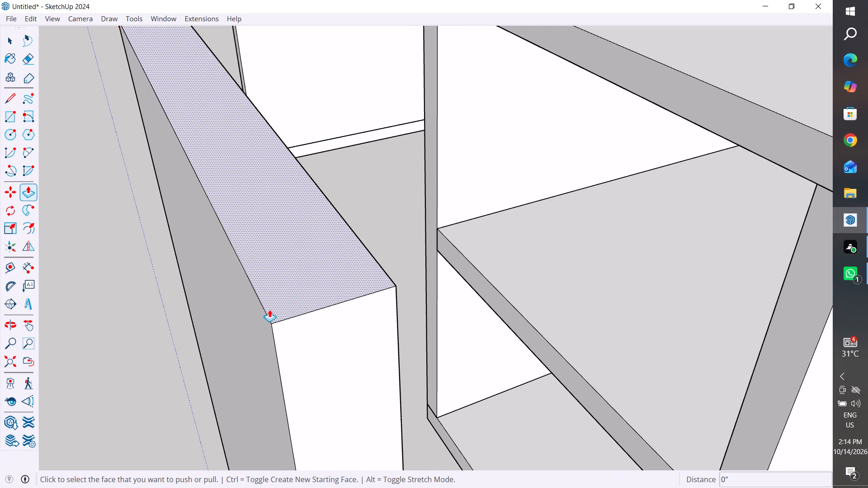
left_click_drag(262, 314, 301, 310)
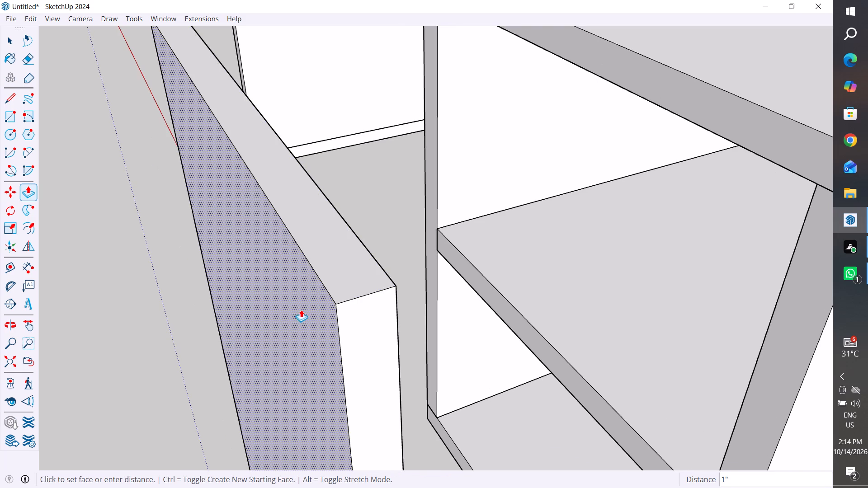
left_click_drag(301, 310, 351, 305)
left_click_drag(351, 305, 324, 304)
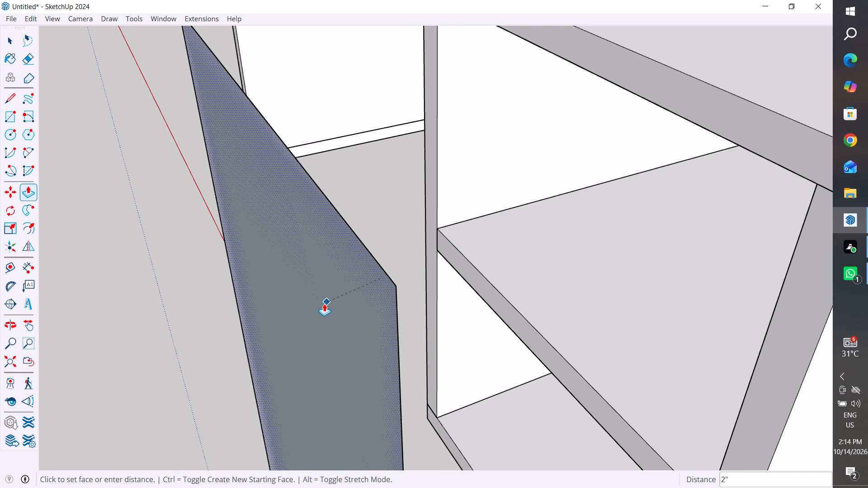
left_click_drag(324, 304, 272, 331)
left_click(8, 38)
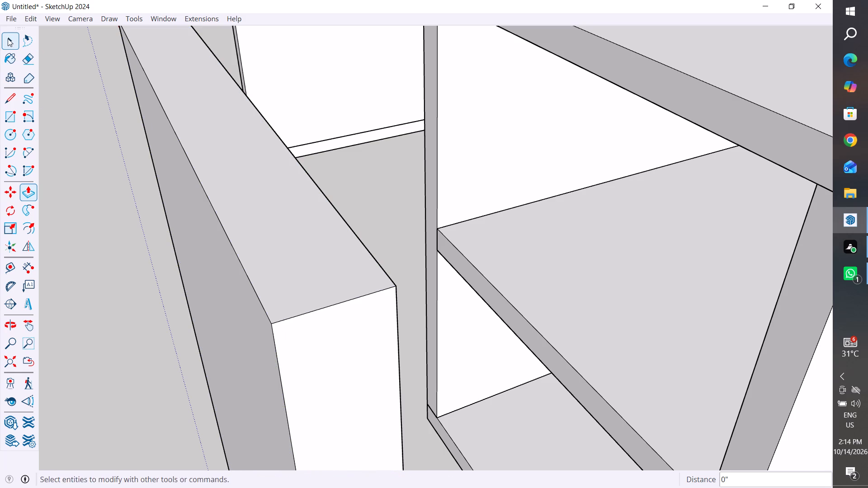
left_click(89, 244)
Try to thin the detached front panel from behind by pushing its desk-facing face in 2".
scroll(179, 316, "down", 5)
middle_click_drag(416, 304, 284, 330)
scroll(161, 249, "up", 2)
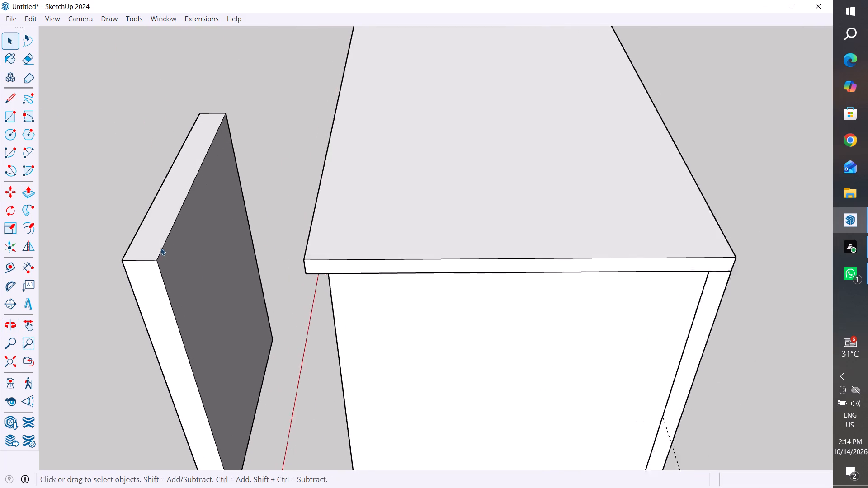
double_click(180, 263)
left_click(180, 263)
left_click(180, 263)
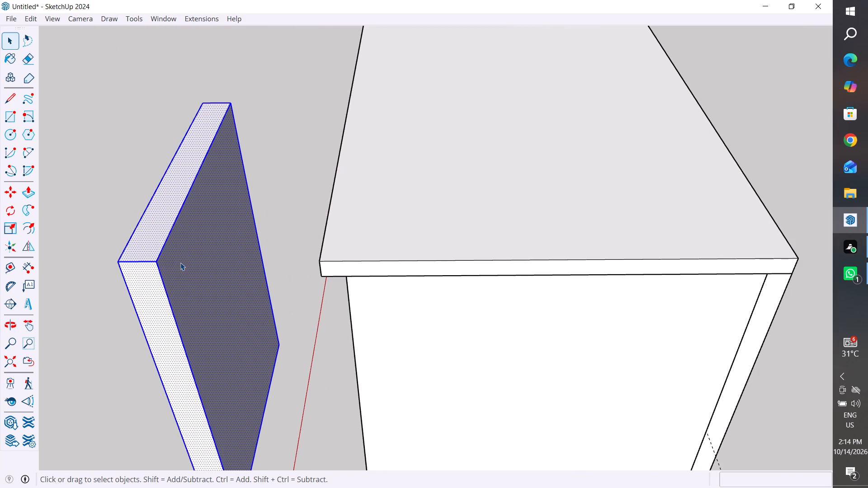
left_click(180, 263)
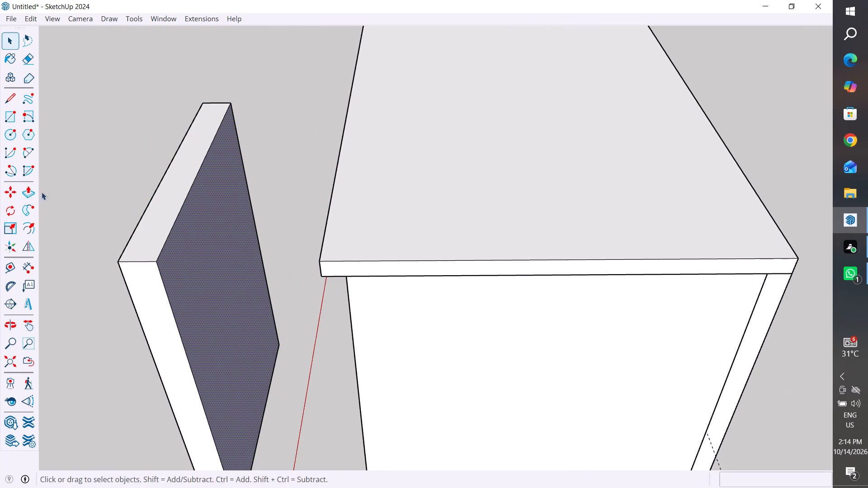
left_click(29, 192)
left_click_drag(173, 251, 157, 250)
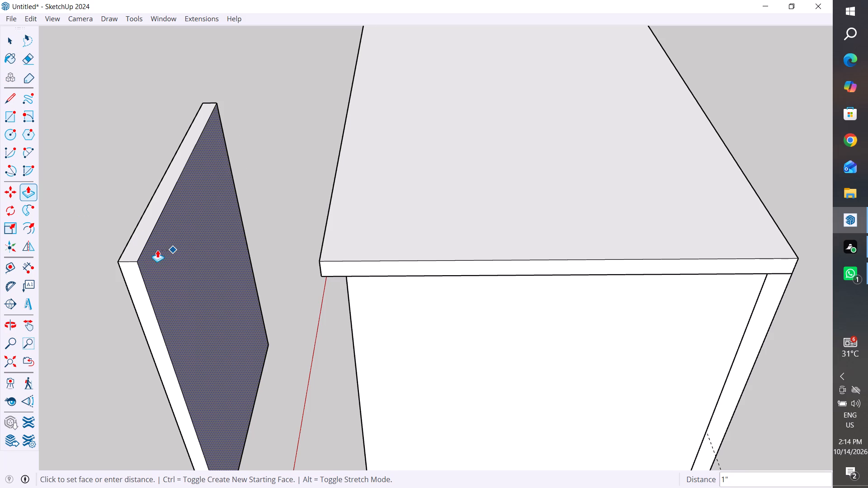
left_click_drag(157, 250, 163, 262)
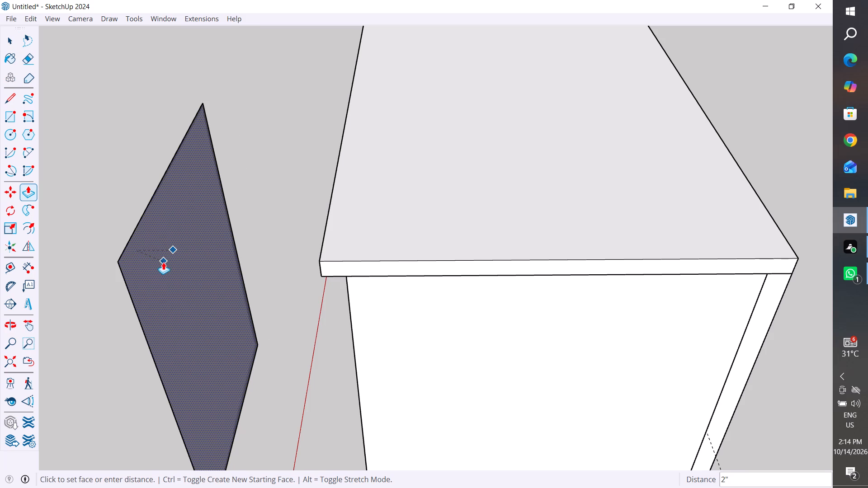
left_click_drag(163, 262, 201, 245)
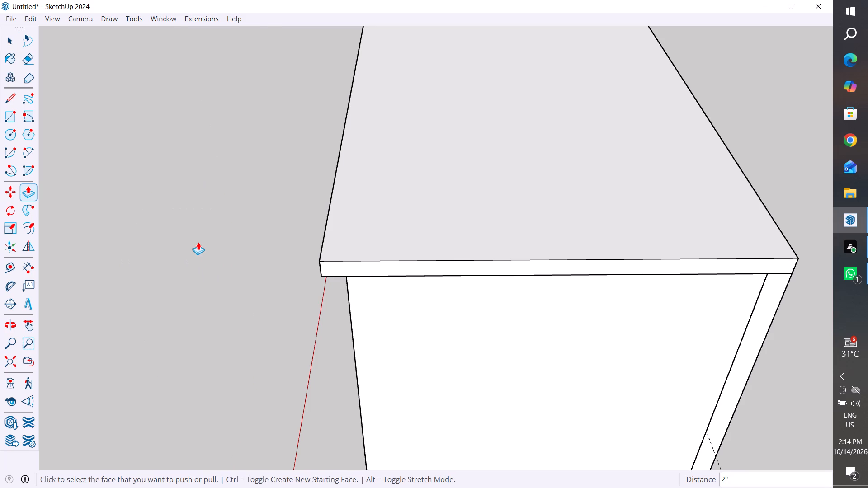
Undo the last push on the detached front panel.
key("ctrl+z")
Draw a line about 18" long across the top of the detached front panel, parallel and close to its outer face.
scroll(164, 245, "up", 4)
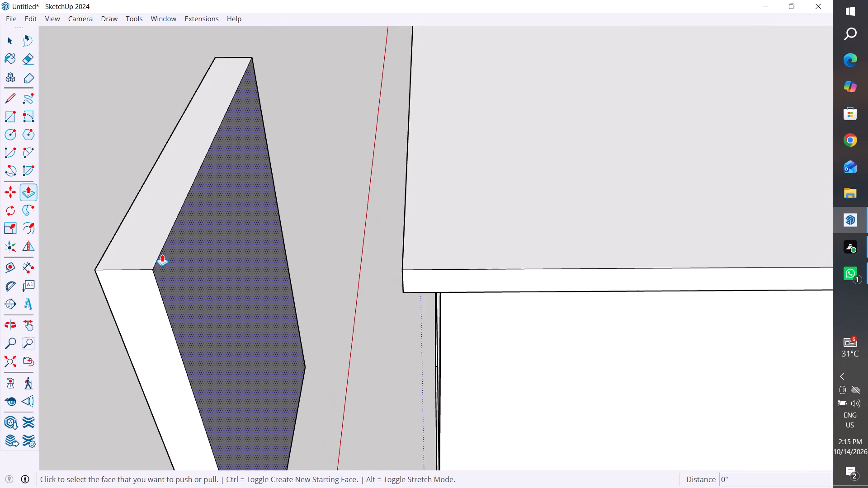
left_click(8, 99)
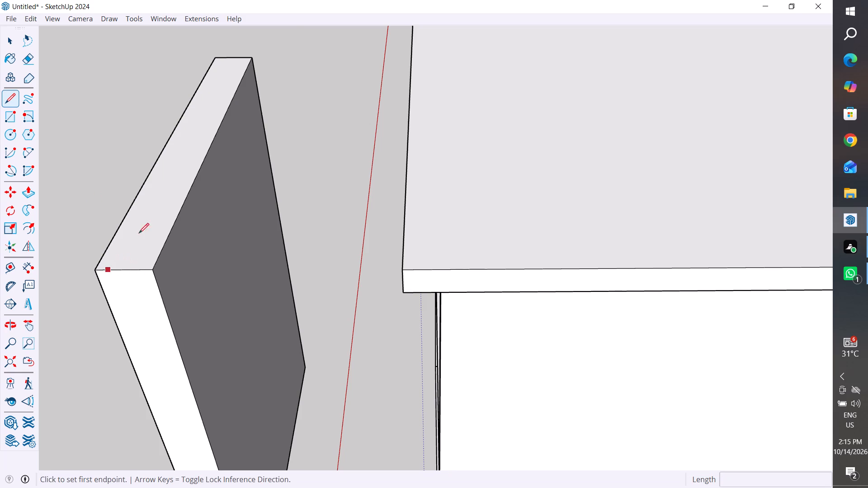
left_click(223, 58)
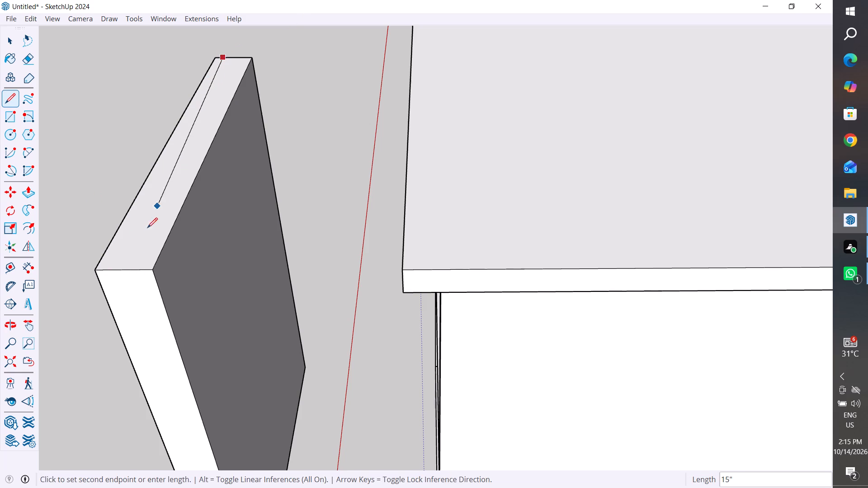
left_click(107, 268)
Push/Pull the panel's desk-facing face in about 2" to the drawn line, leaving only a thin panel.
left_click(9, 40)
left_click(184, 259)
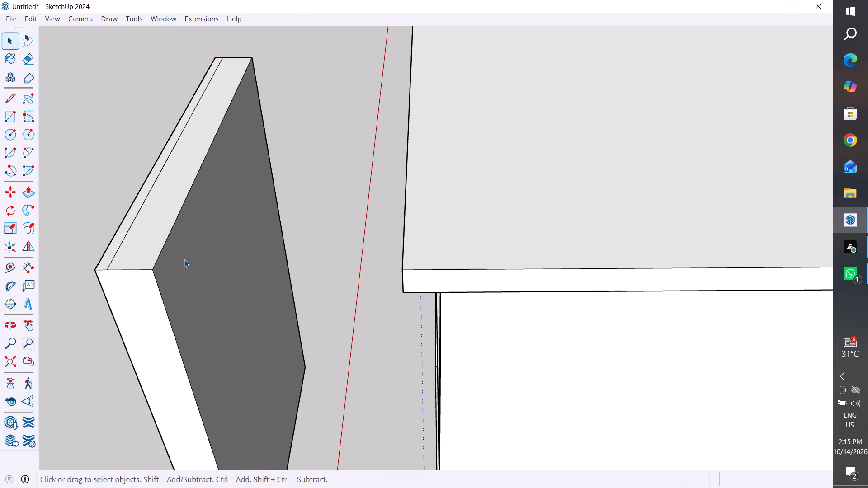
left_click(26, 192)
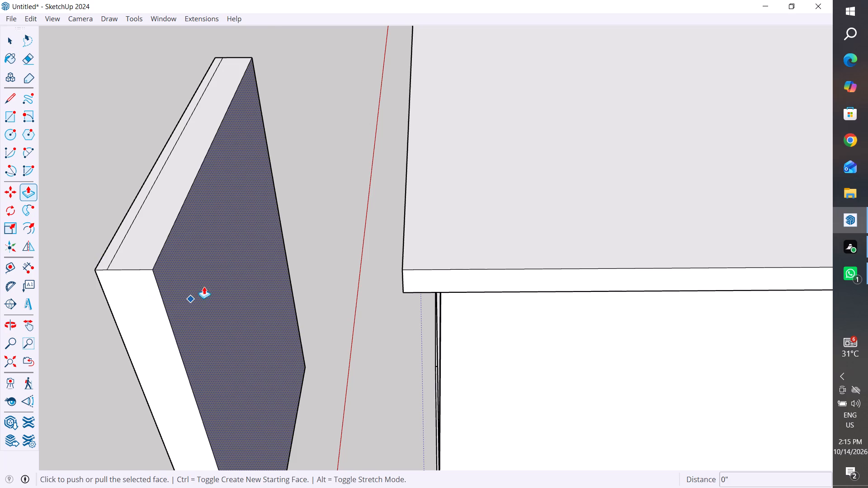
left_click(204, 286)
left_click(110, 266)
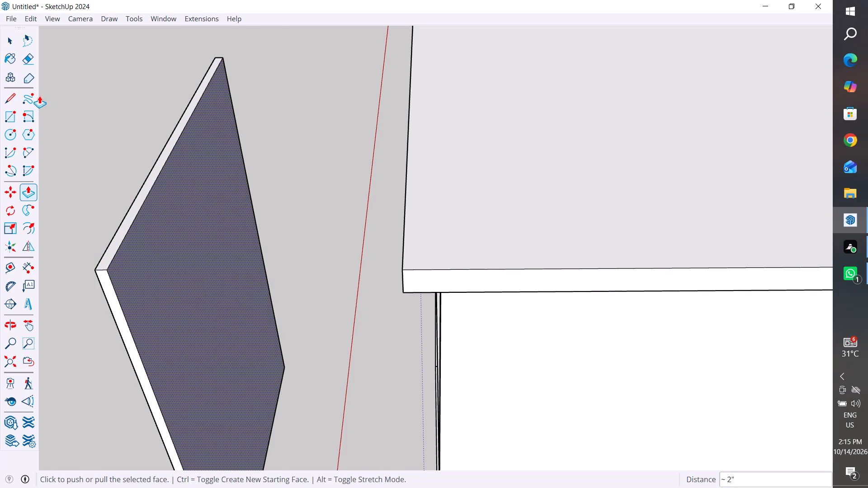
left_click(14, 40)
left_click(85, 120)
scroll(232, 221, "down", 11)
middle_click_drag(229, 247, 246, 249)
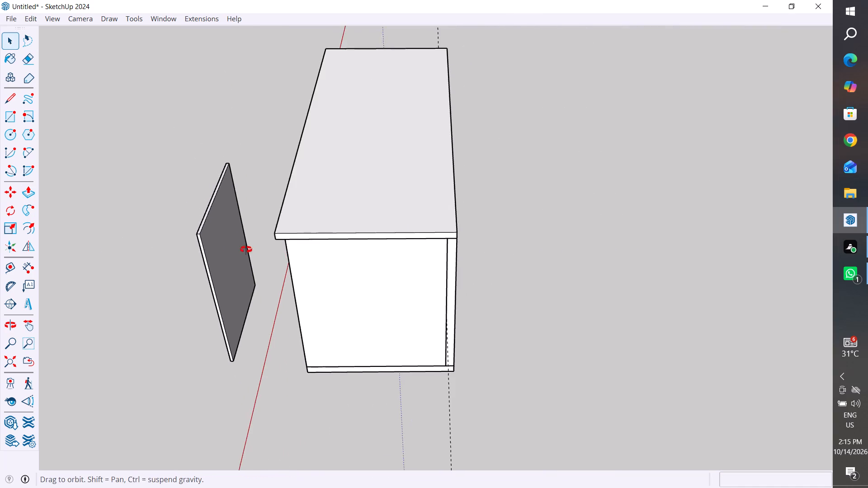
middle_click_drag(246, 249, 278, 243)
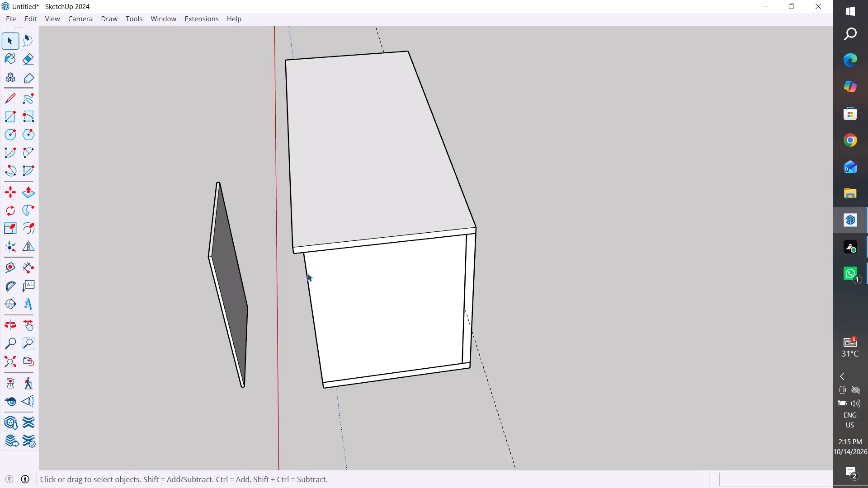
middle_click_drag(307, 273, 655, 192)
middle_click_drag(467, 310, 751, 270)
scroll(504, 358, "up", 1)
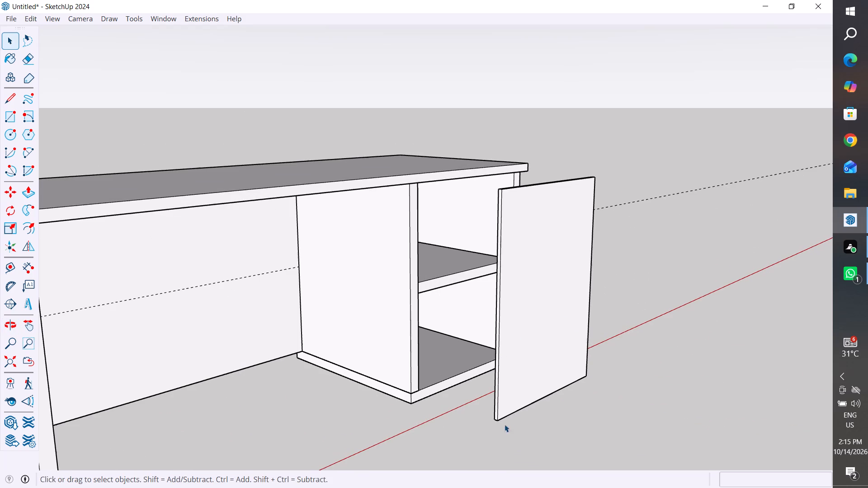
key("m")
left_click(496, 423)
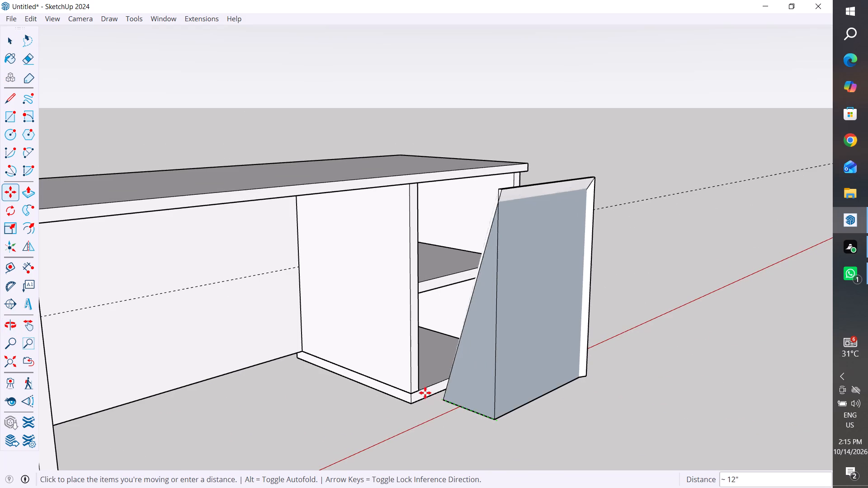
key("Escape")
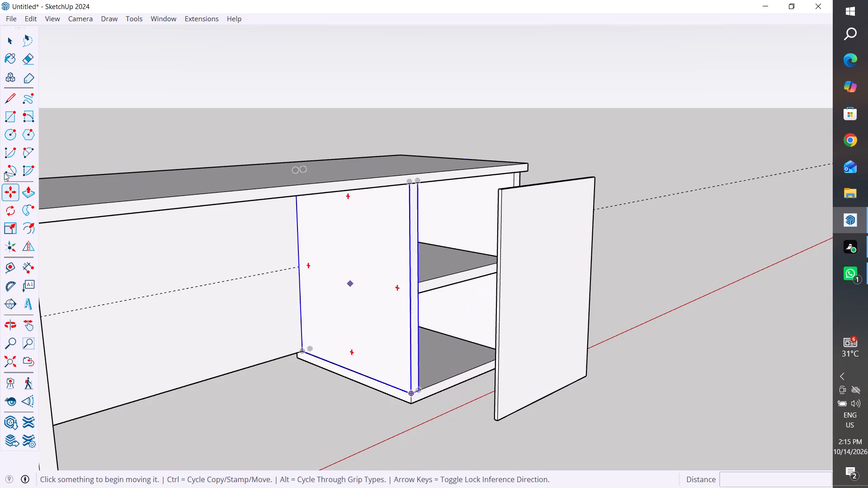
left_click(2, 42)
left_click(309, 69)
Select the whole thinned front panel and make it a group.
scroll(446, 160, "down", 4)
middle_click_drag(526, 181, 638, 224)
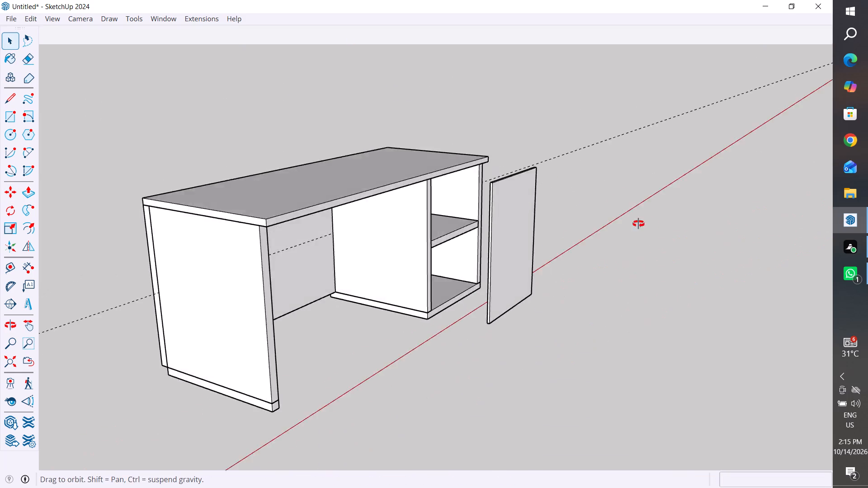
middle_click_drag(638, 224, 660, 229)
middle_click_drag(460, 251, 533, 267)
left_click_drag(551, 120, 501, 302)
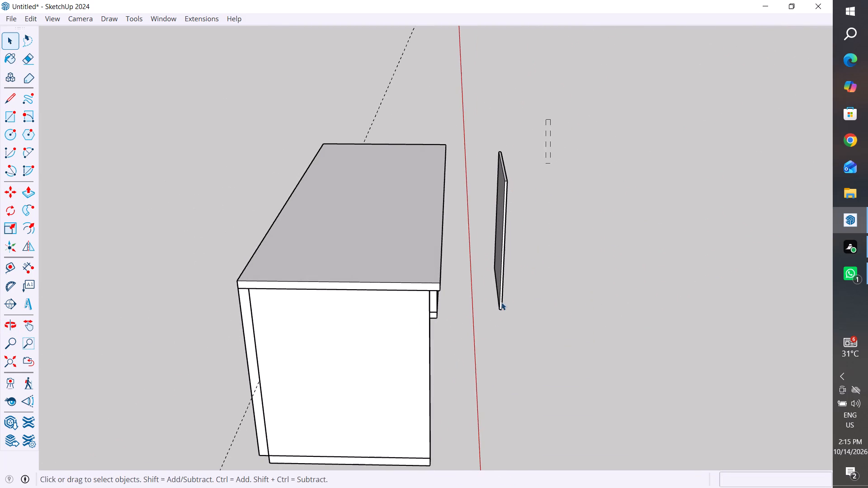
left_click_drag(501, 302, 490, 325)
right_click(501, 296)
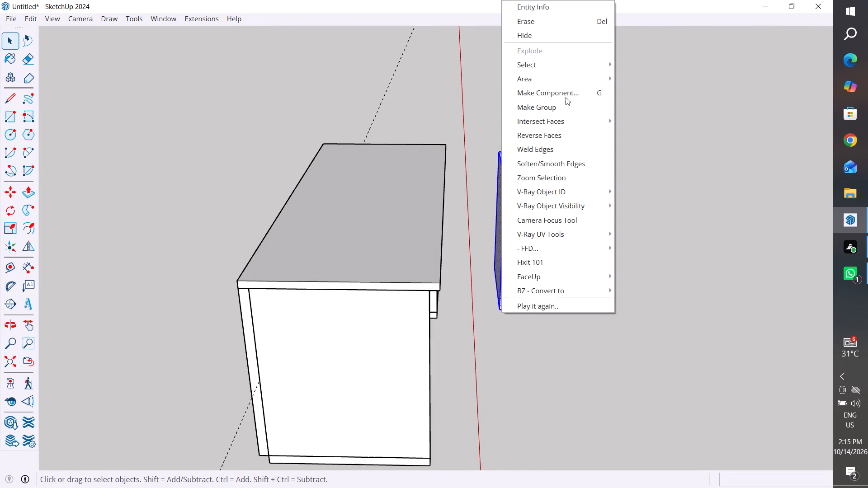
left_click(554, 112)
left_click(683, 299)
Move the grouped front panel by its bottom corner into the open front of the end compartment, at the base corner.
middle_click_drag(550, 361, 220, 306)
middle_click_drag(581, 326, 502, 327)
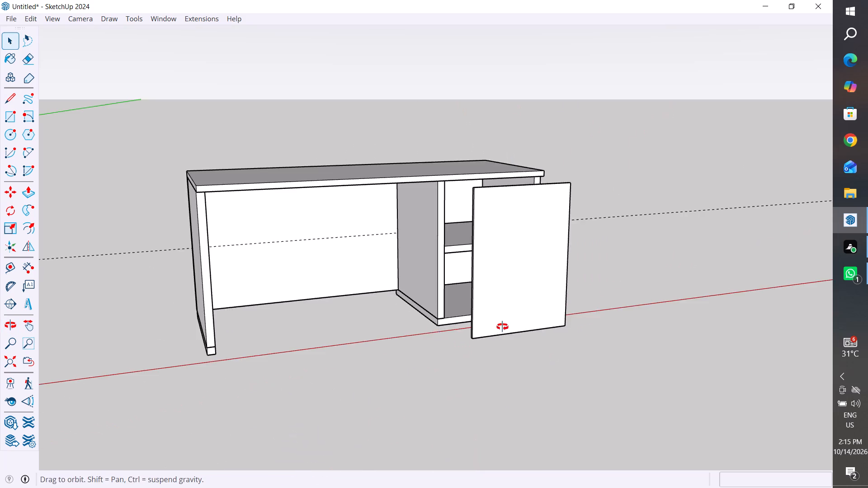
middle_click_drag(502, 327, 245, 301)
scroll(458, 293, "up", 4)
key("m")
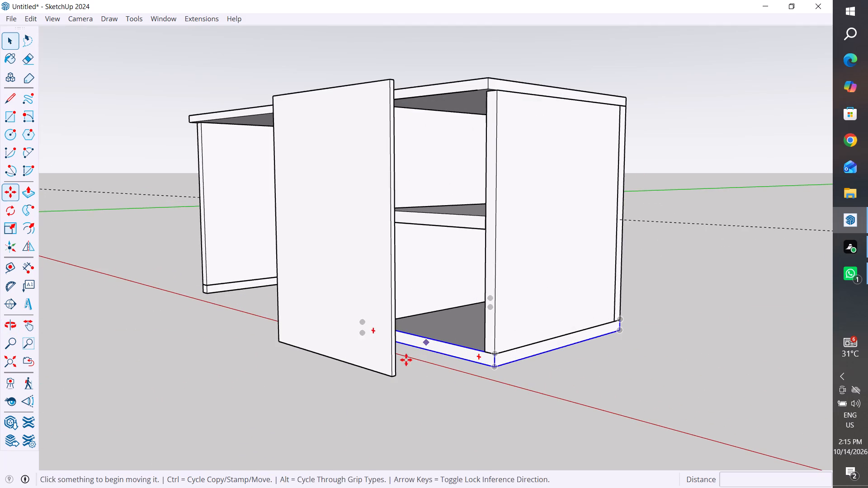
left_click(390, 377)
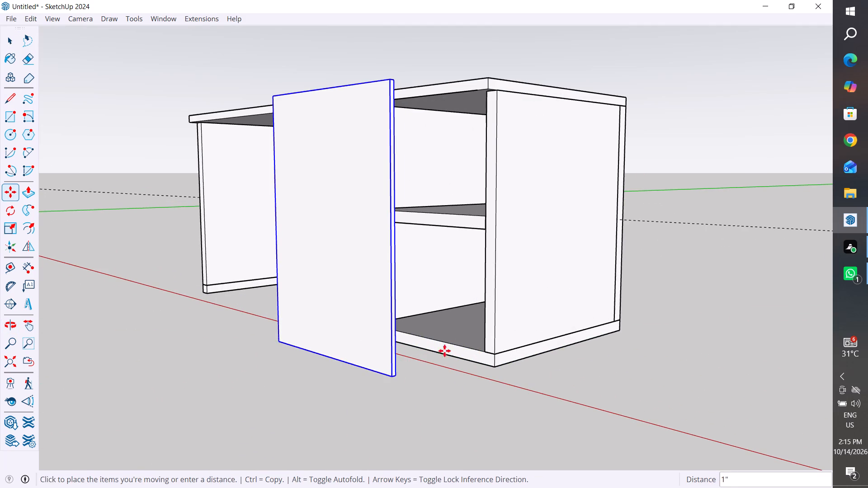
left_click(488, 353)
Delete the stray edge along the lower front edge of the desktop, above the end compartment.
middle_click_drag(630, 363, 715, 396)
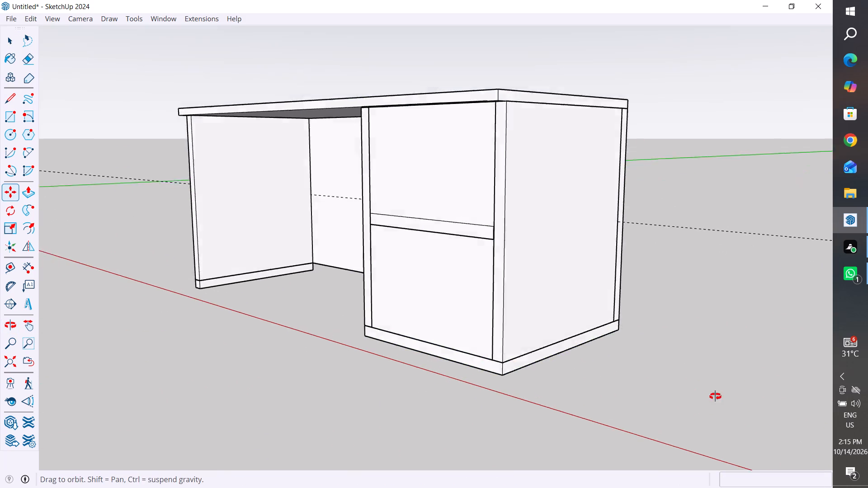
middle_click_drag(715, 396, 607, 351)
scroll(695, 326, "up", 1)
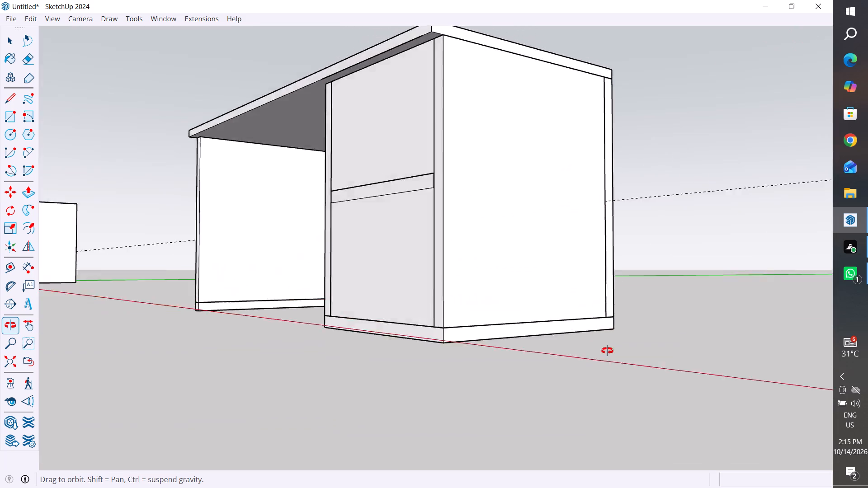
middle_click_drag(607, 351, 633, 388)
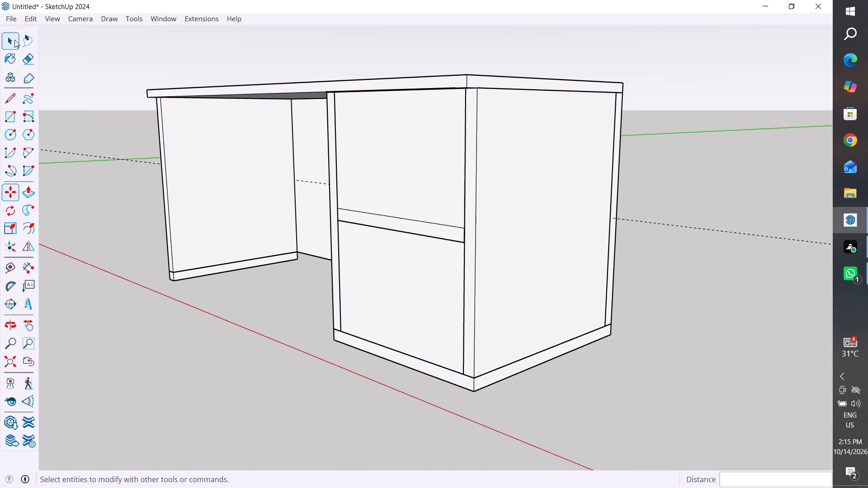
left_click(14, 40)
scroll(336, 73, "up", 4)
middle_click_drag(359, 247, 447, 67)
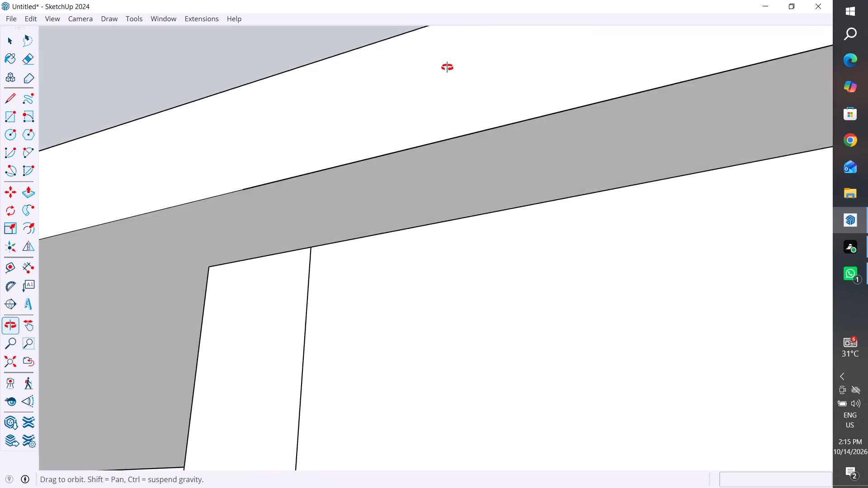
middle_click_drag(447, 67, 442, 51)
left_click(311, 143)
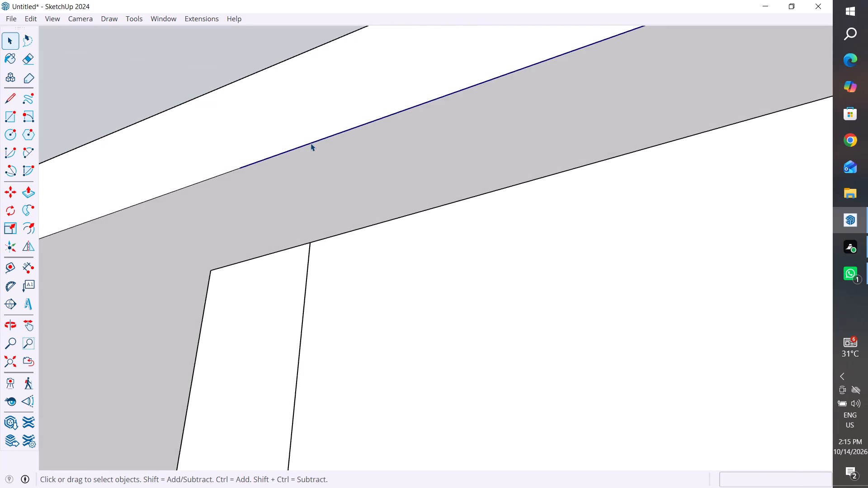
key("Delete")
Move the grouped front panel 8" straight out in front of the end compartment.
scroll(325, 157, "down", 10)
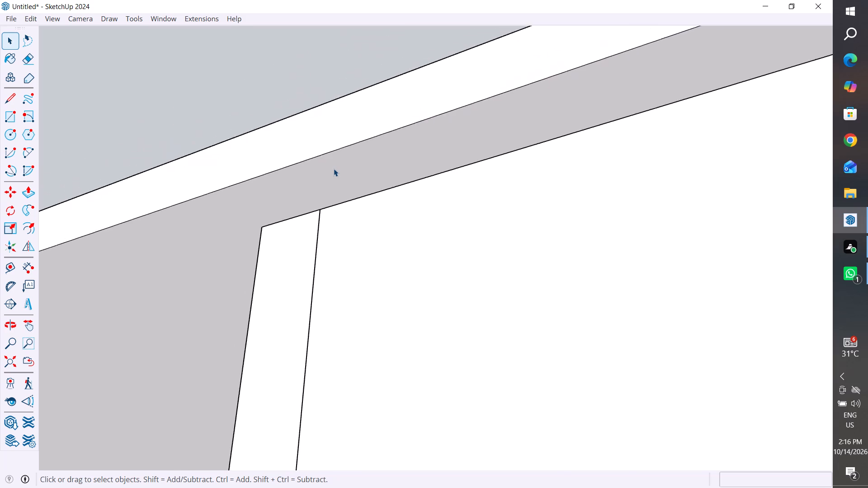
scroll(334, 169, "down", 20)
scroll(334, 169, "down", 2)
middle_click_drag(355, 212, 270, 370)
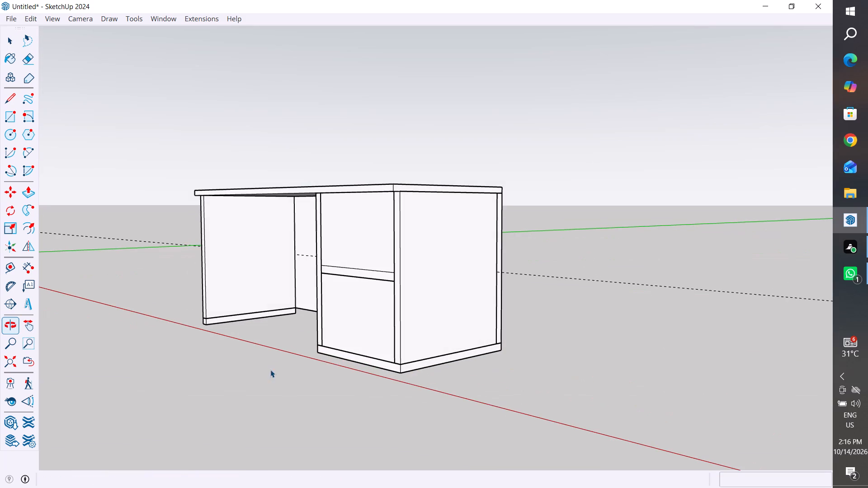
left_click(374, 333)
key("m")
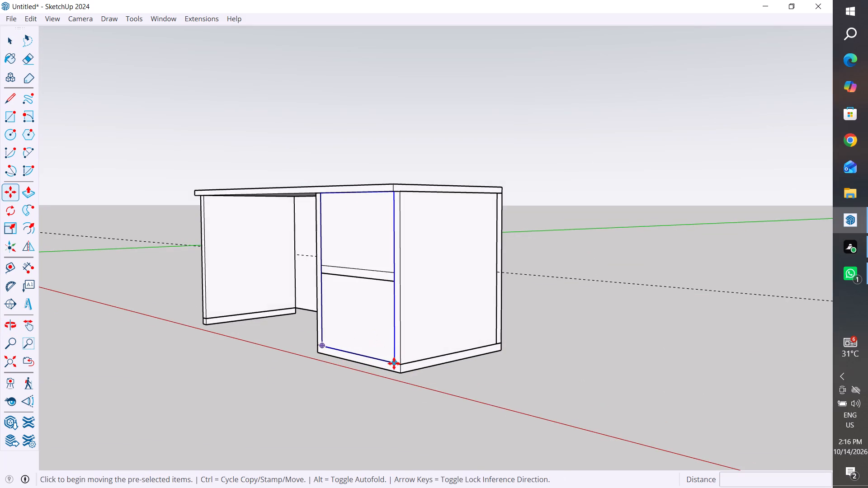
left_click(394, 363)
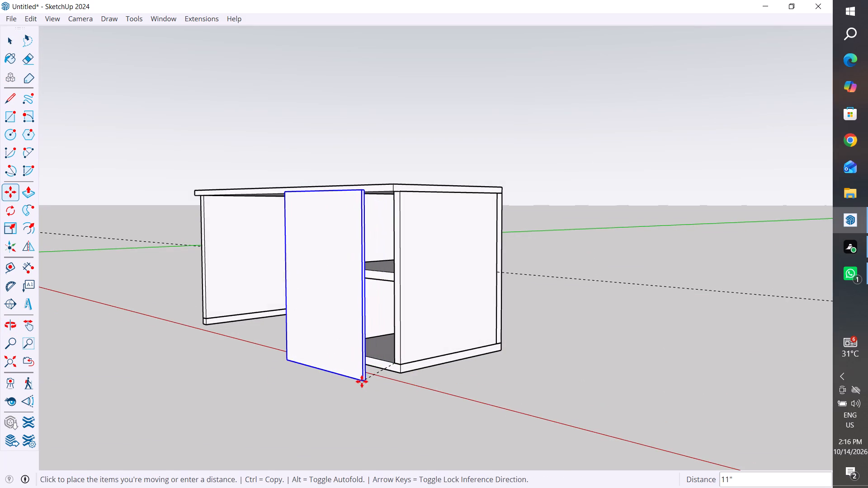
left_click(352, 378)
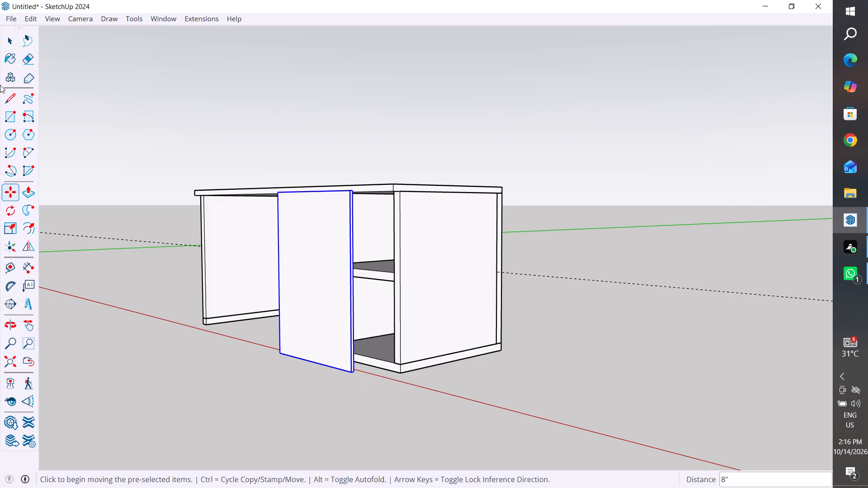
left_click(16, 39)
Place a horizontal guide on the grouped front panel, 9" below its top edge, with the Tape Measure.
middle_click_drag(380, 101, 513, 104)
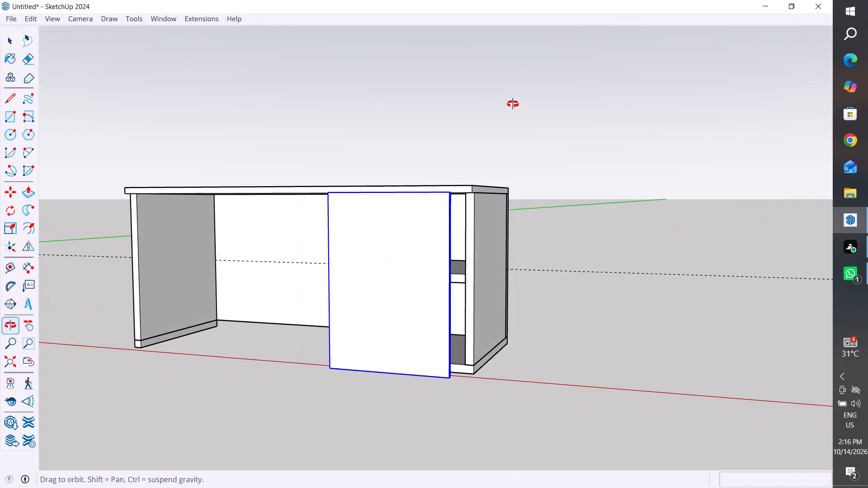
middle_click_drag(513, 104, 441, 93)
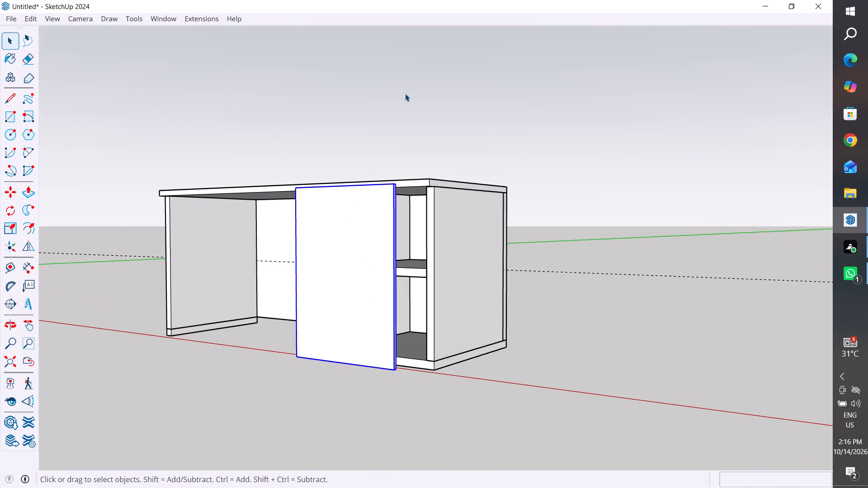
middle_click_drag(402, 242, 631, 308)
left_click(2, 105)
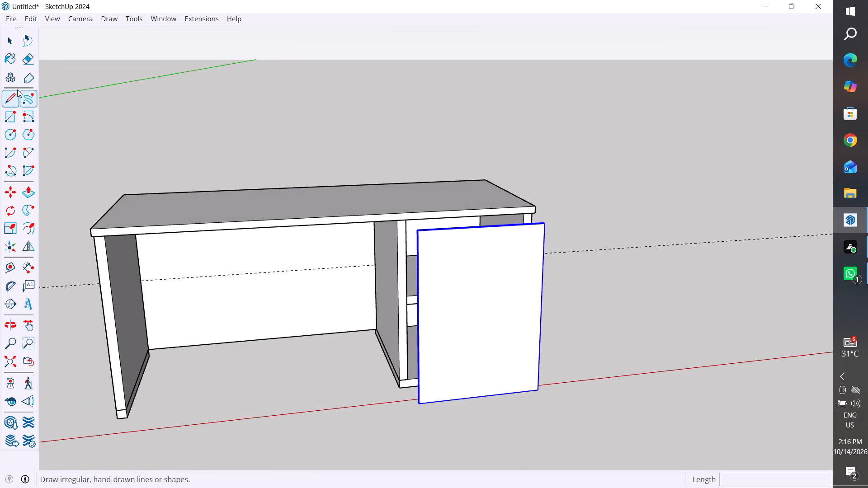
left_click(12, 37)
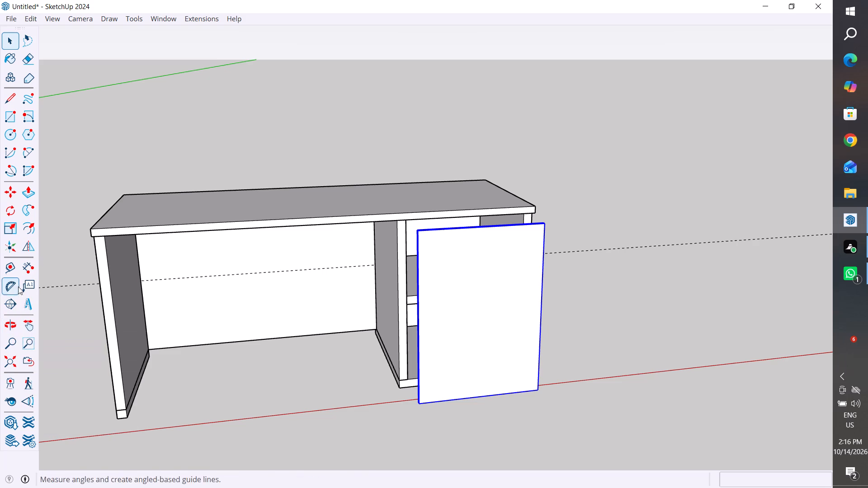
left_click(11, 269)
middle_click_drag(380, 352, 602, 309)
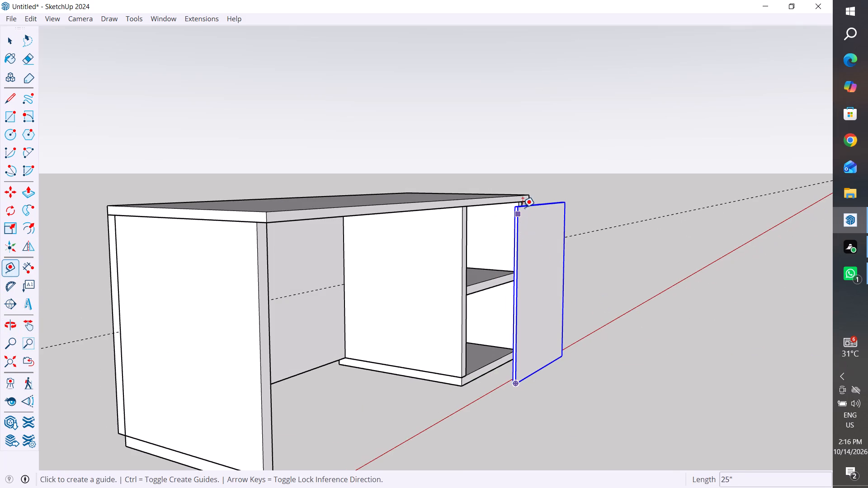
left_click(533, 204)
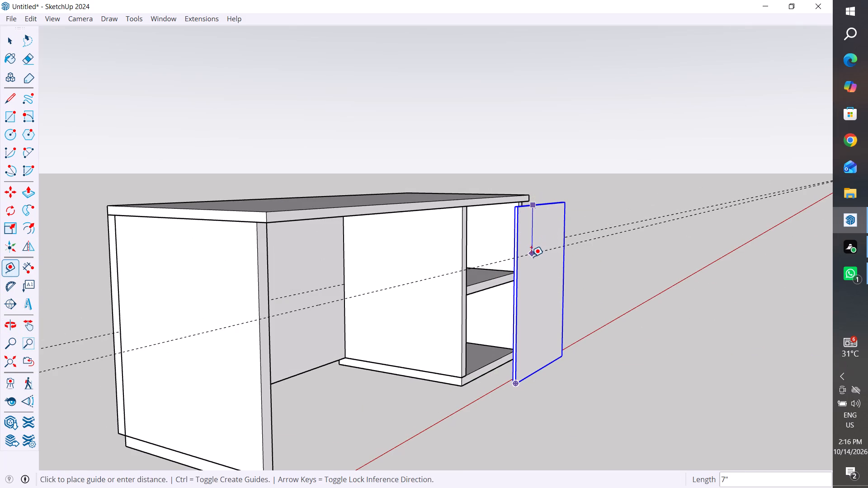
left_click(534, 271)
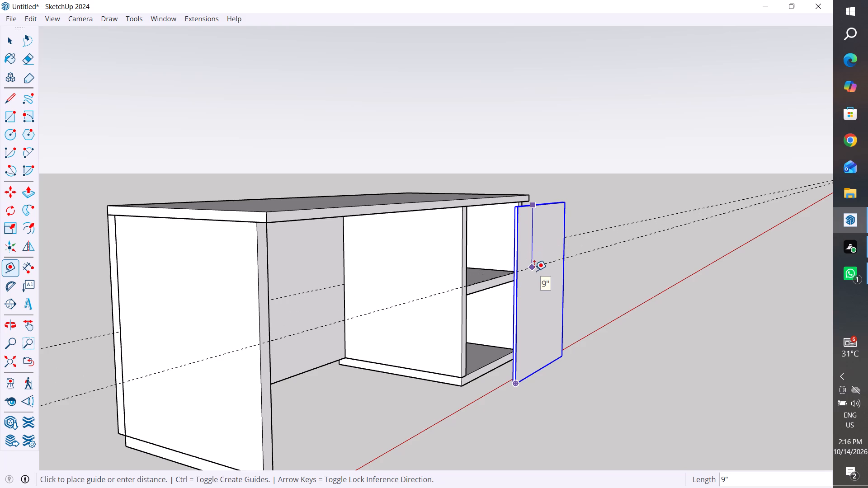
left_click(14, 45)
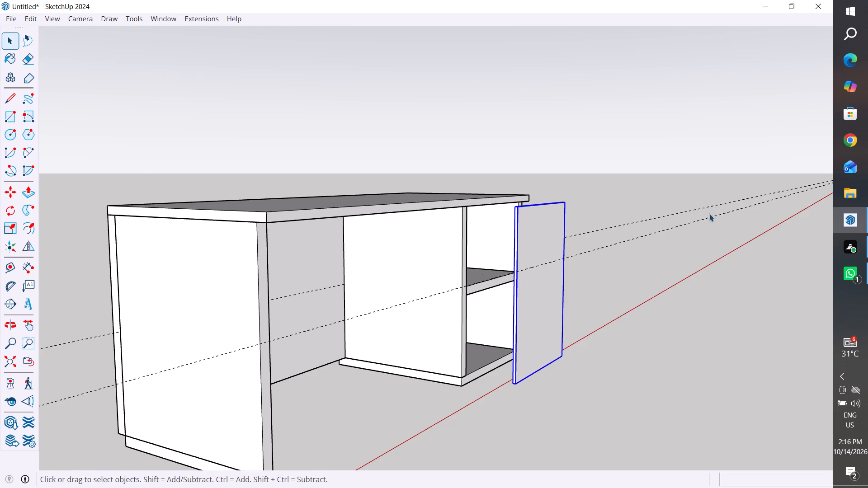
Delete the horizontal guide that runs behind the pulled-out front panel.
left_click(630, 222)
scroll(630, 222, "up", 7)
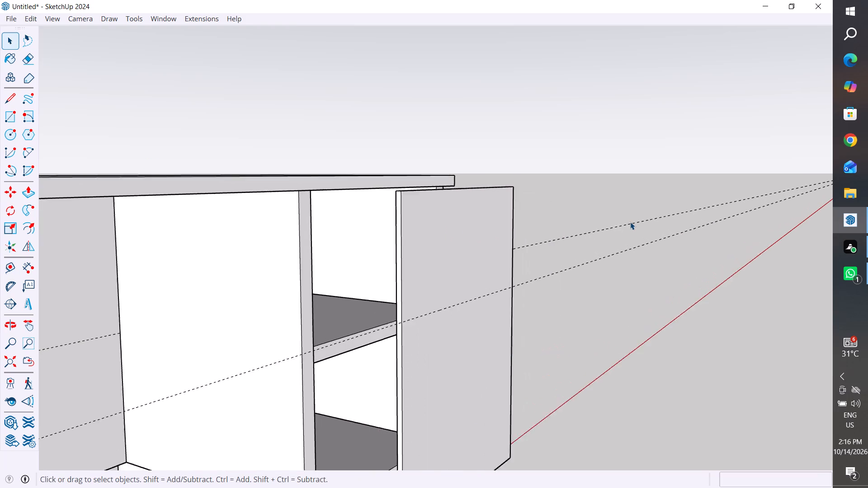
left_click_drag(655, 194, 578, 232)
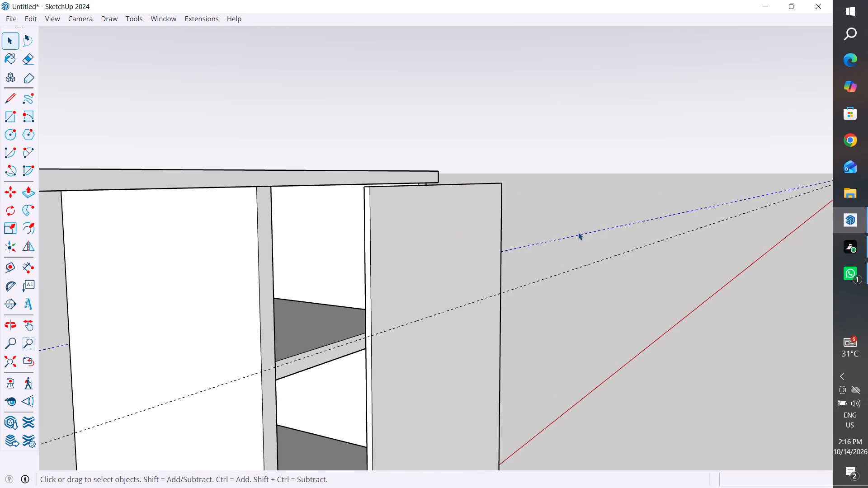
key("Delete")
Move the grouped front panel 8" straight back by its bottom corner into the open front of the end compartment.
scroll(530, 190, "down", 6)
middle_click_drag(627, 258, 123, 215)
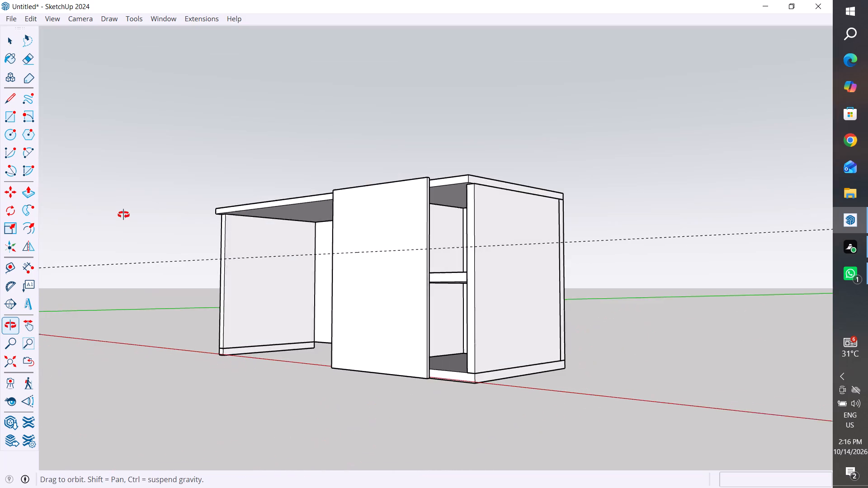
middle_click_drag(123, 215, 122, 216)
middle_click_drag(362, 237, 311, 381)
middle_click_drag(448, 360, 444, 274)
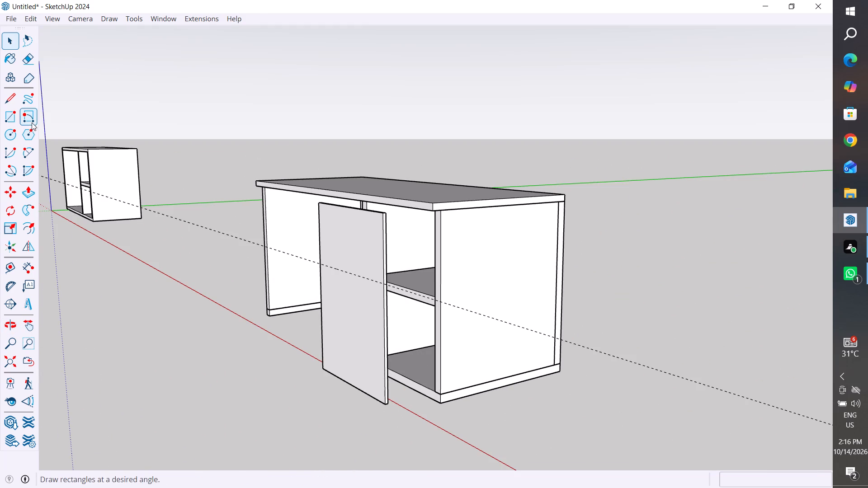
left_click(366, 392)
key("m")
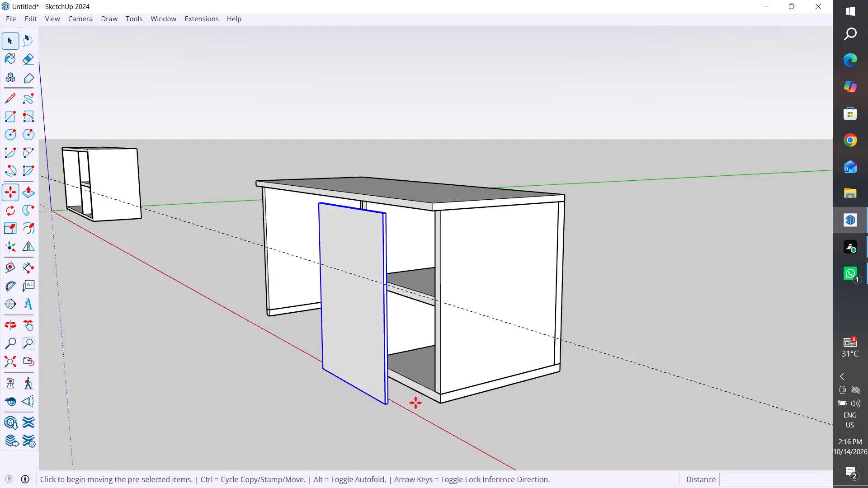
left_click(390, 403)
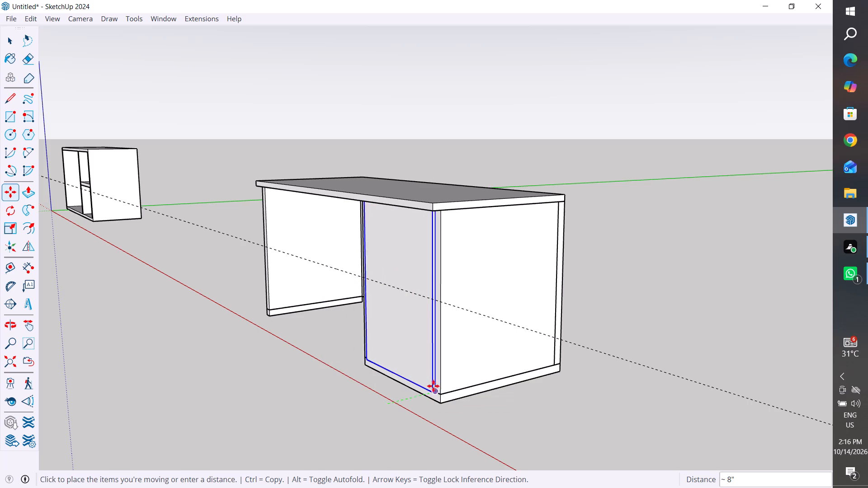
scroll(431, 389, "up", 4)
middle_click_drag(430, 388, 431, 388)
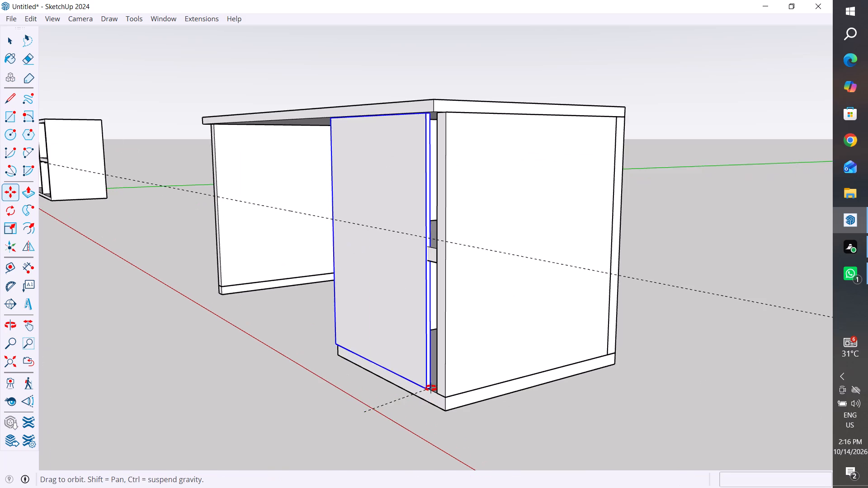
middle_click_drag(431, 388, 559, 362)
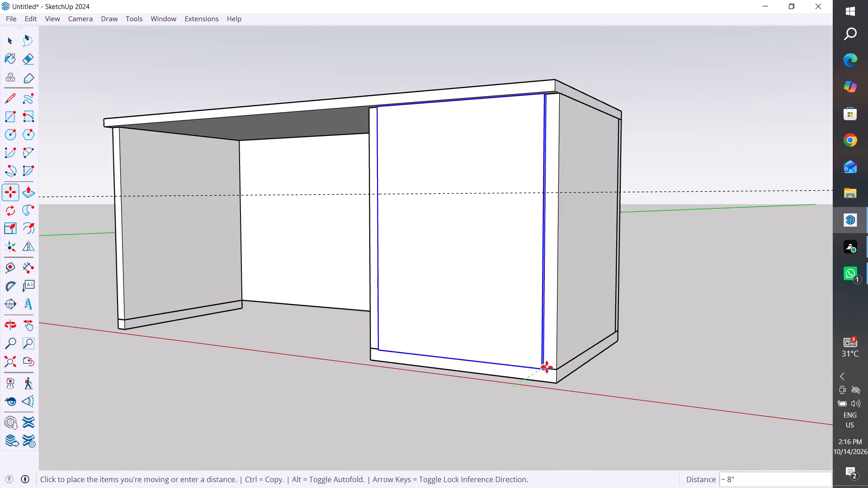
left_click(545, 366)
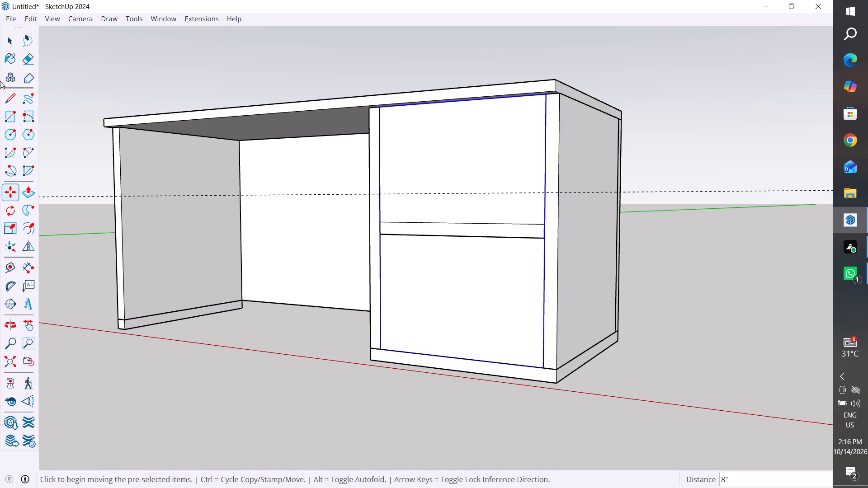
left_click(13, 34)
left_click(279, 79)
Delete the remaining horizontal guide crossing the front of the desk.
middle_click_drag(495, 185, 717, 236)
scroll(599, 321, "up", 2)
middle_click_drag(608, 297, 675, 314)
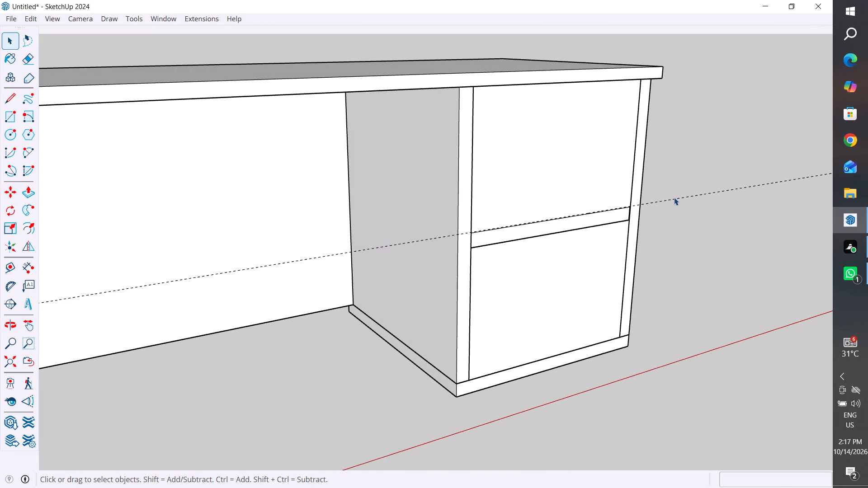
left_click(678, 201)
left_click(683, 197)
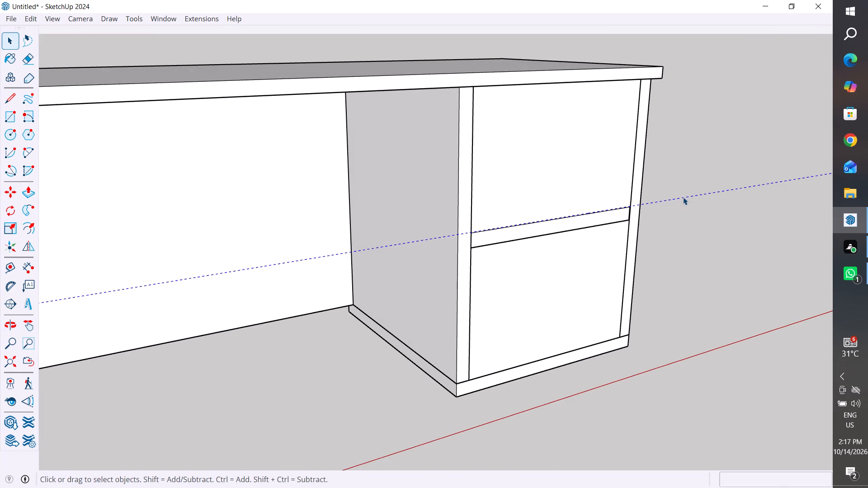
key("Delete")
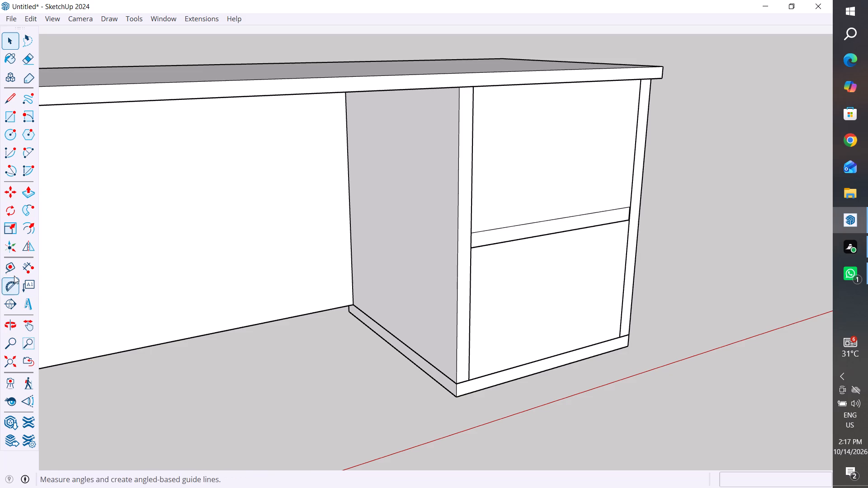
Place a horizontal guide with the Tape Measure about 12" below the desktop's lower front edge, along the shelf's front edge.
left_click(8, 268)
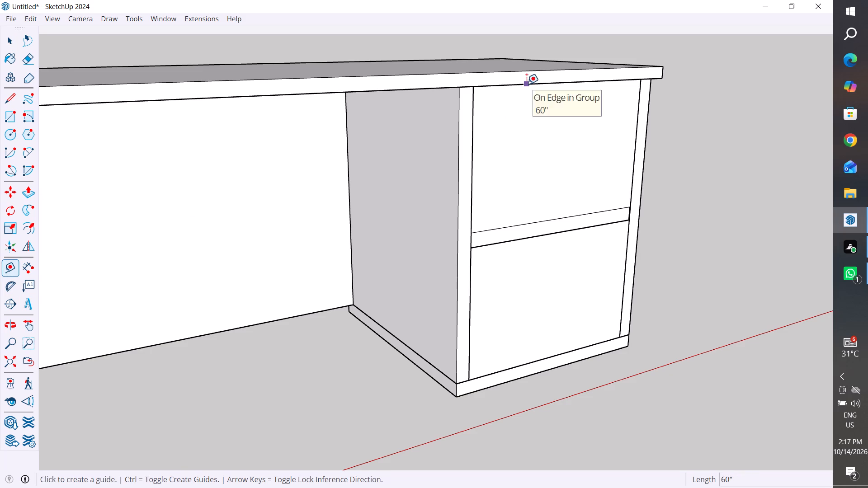
left_click(527, 84)
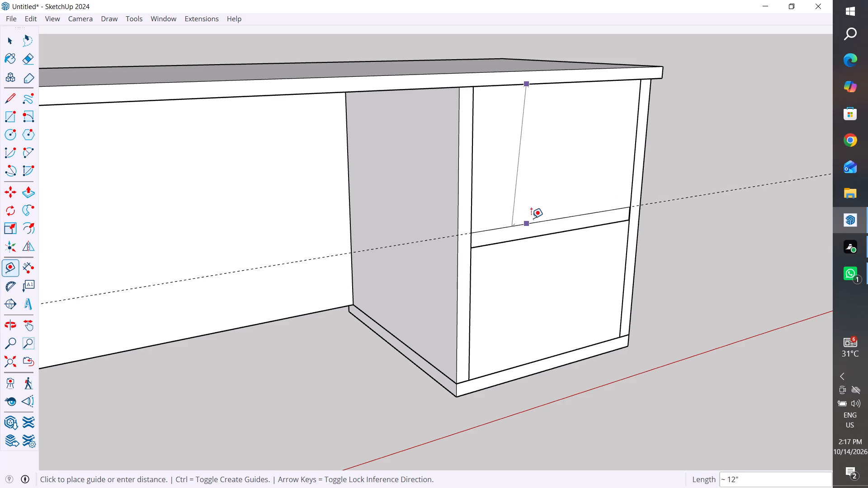
left_click(532, 222)
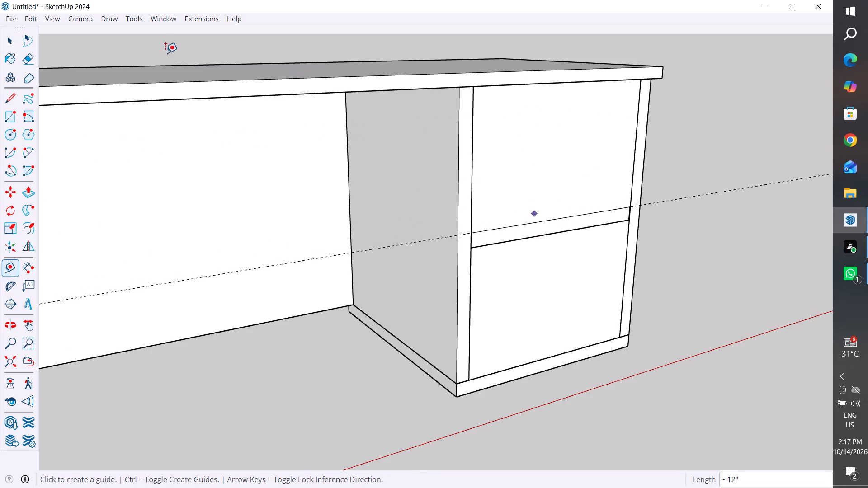
left_click(9, 38)
left_click(324, 42)
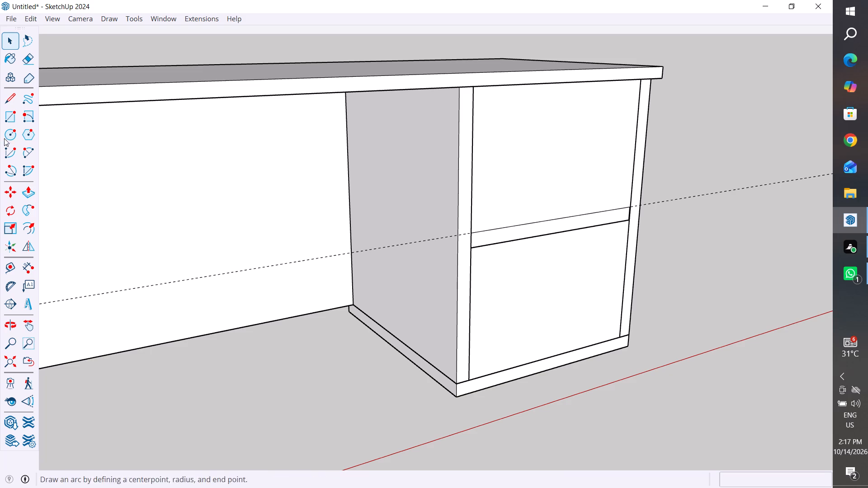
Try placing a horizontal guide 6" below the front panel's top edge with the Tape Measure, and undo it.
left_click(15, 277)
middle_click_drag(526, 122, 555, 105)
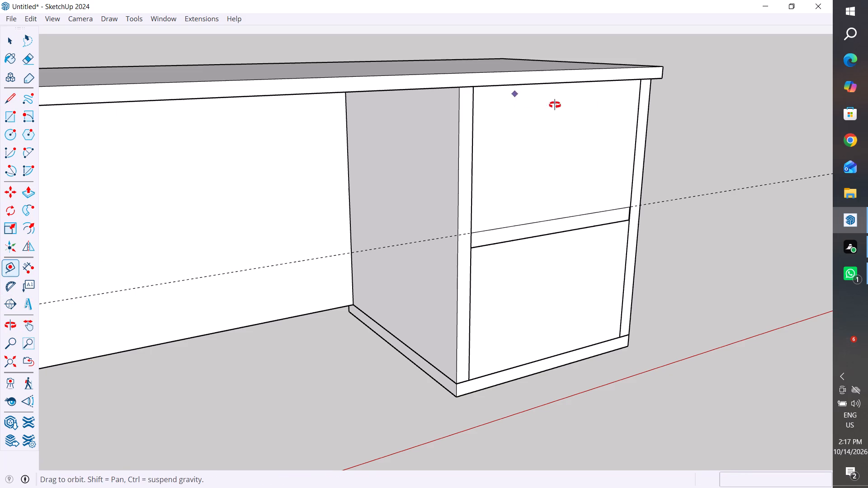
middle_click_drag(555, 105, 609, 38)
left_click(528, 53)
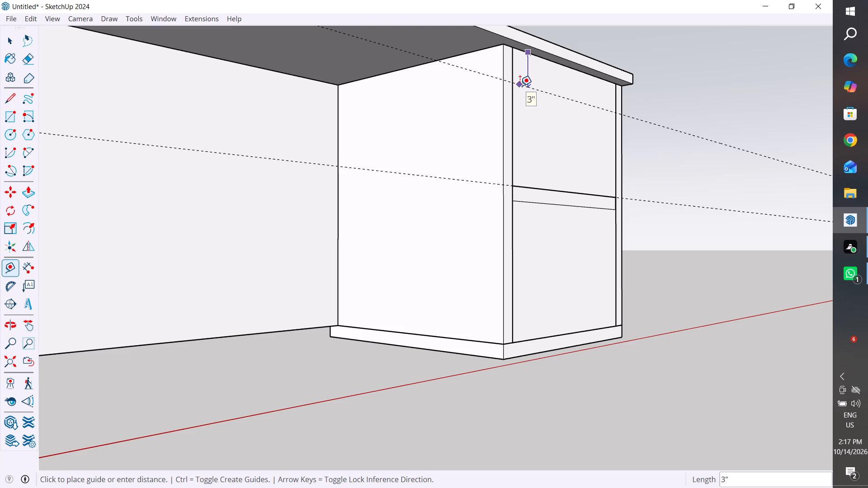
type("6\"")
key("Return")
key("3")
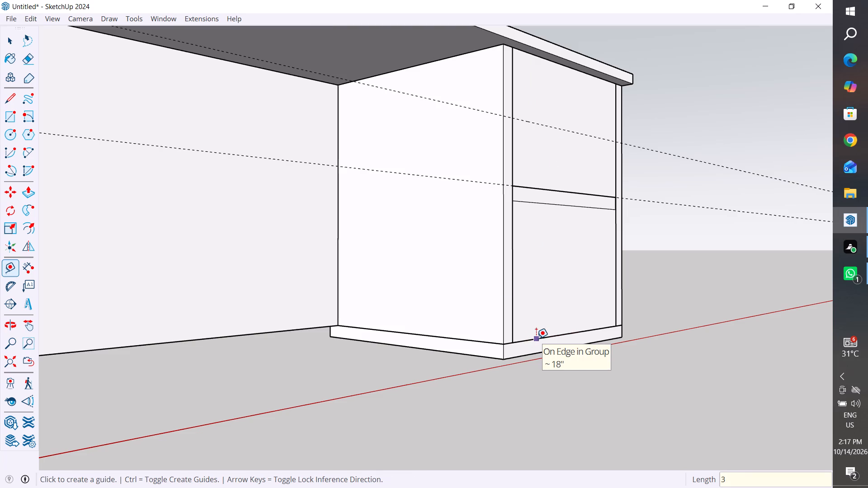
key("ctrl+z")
Place a horizontal guide 6" below the top edge of the end compartment's front panel with the Tape Measure.
middle_click_drag(560, 88, 645, 97)
scroll(596, 68, "up", 3)
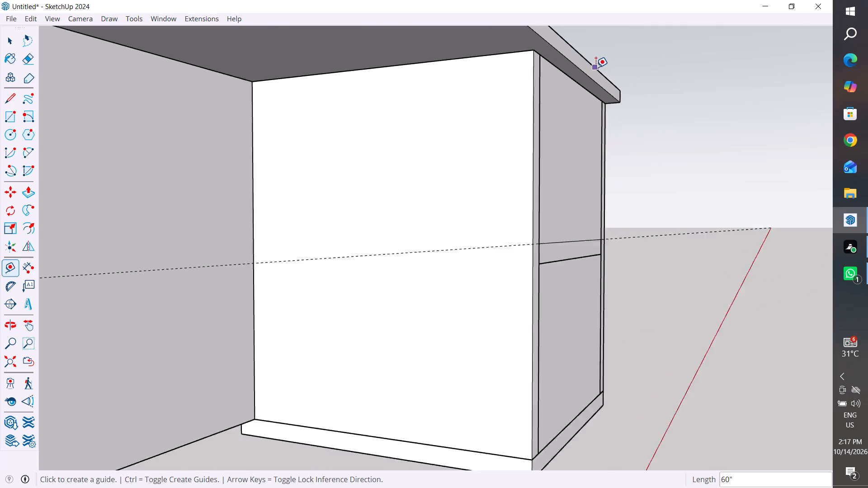
scroll(596, 67, "up", 4)
left_click(541, 62)
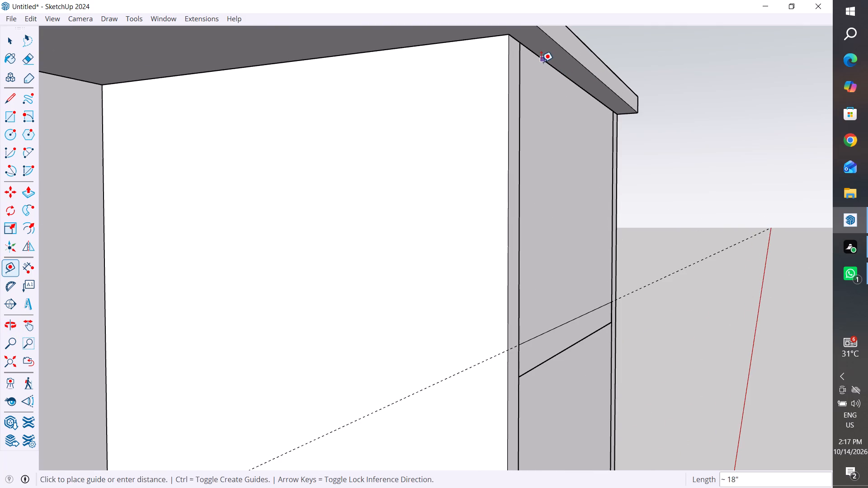
type("6\"")
key("Return")
scroll(541, 117, "down", 6)
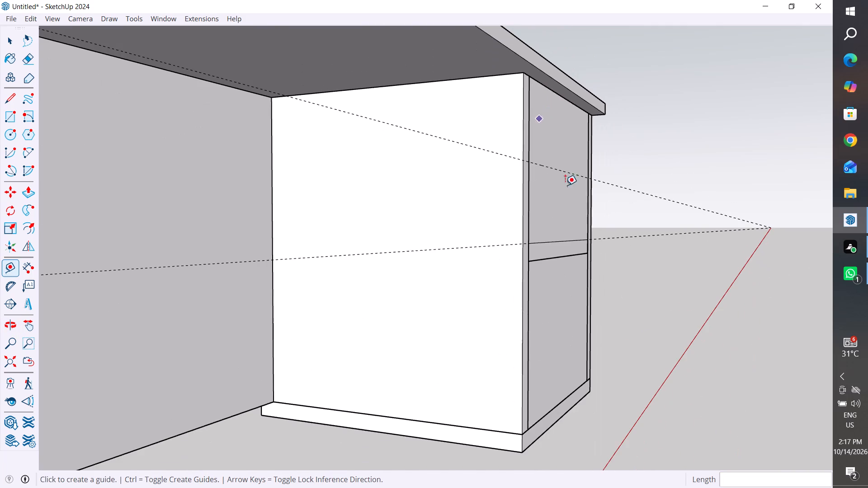
Place a horizontal guide 3" above the bottom edge of the end compartment's front panel with the Tape Measure.
left_click(546, 414)
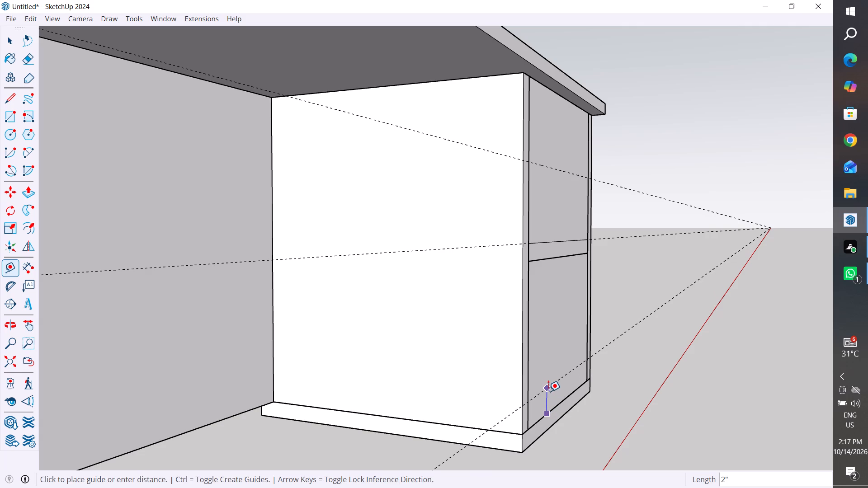
type("3\"")
key("Return")
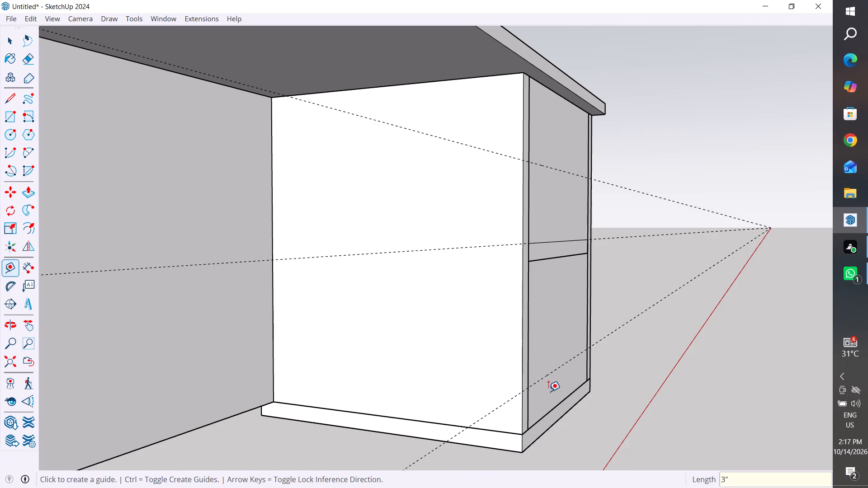
middle_click_drag(672, 218, 62, 418)
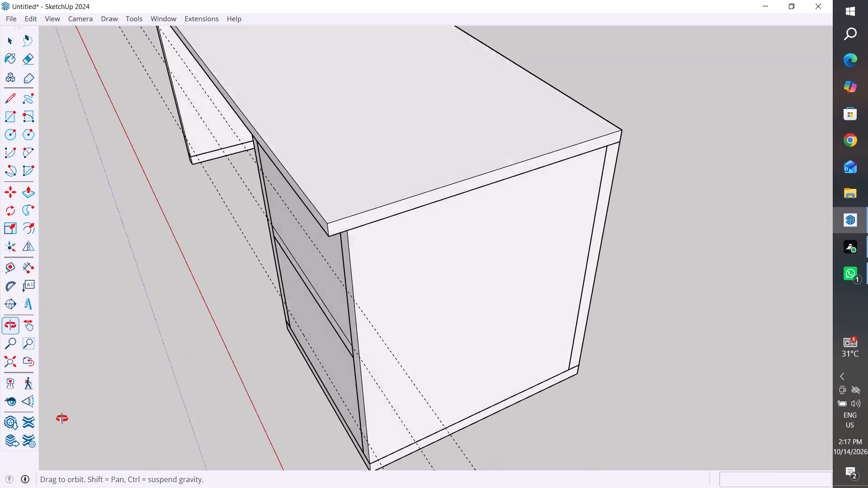
middle_click_drag(62, 418, 657, 280)
left_click(11, 36)
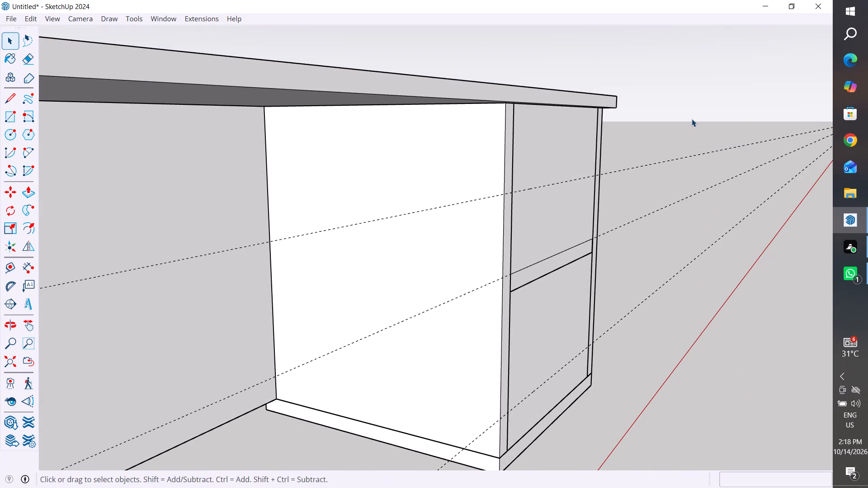
left_click(687, 116)
Draw a horizontal line along the lowest guide across the front panel, from one side edge to the other.
scroll(470, 107, "down", 5)
middle_click_drag(577, 280, 549, 267)
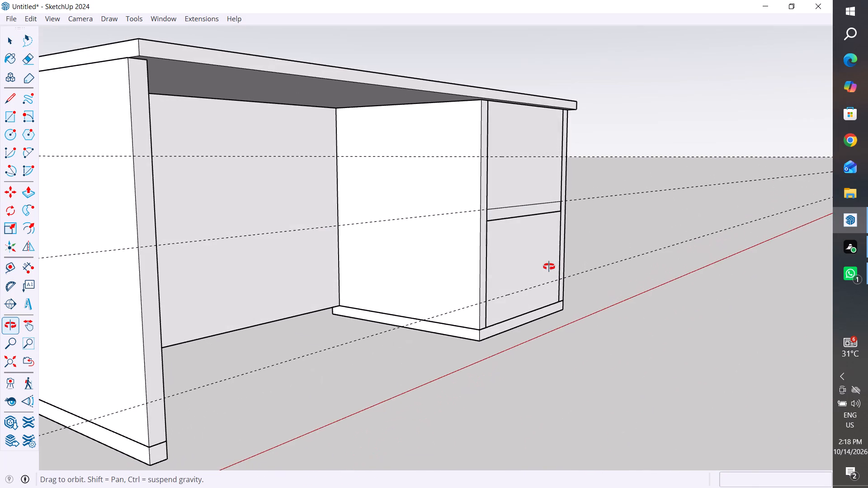
middle_click_drag(549, 267, 566, 262)
left_click(628, 235)
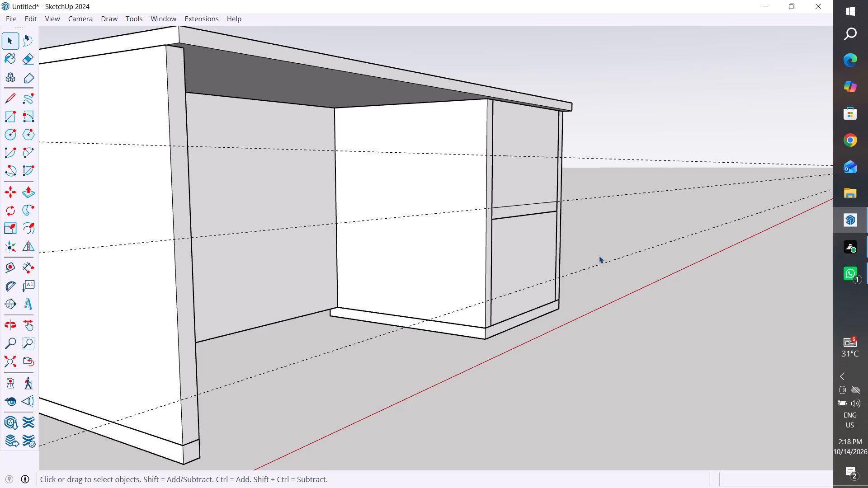
middle_click_drag(573, 310, 537, 286)
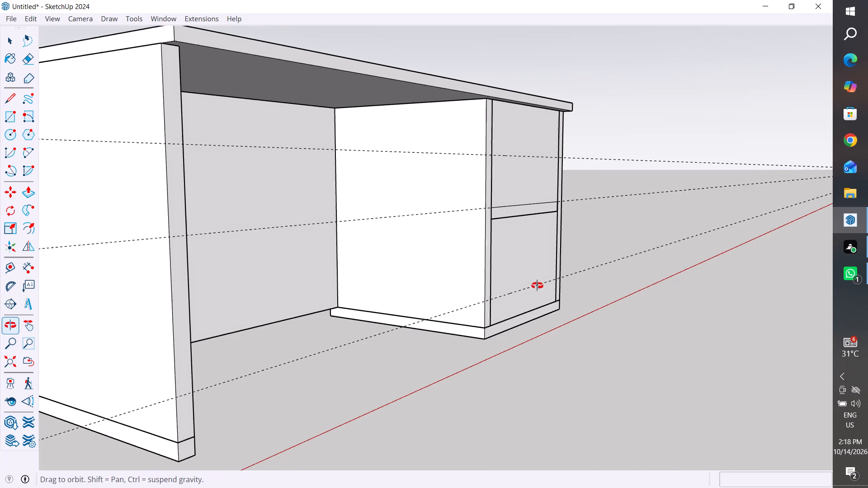
middle_click_drag(537, 286, 523, 309)
scroll(523, 309, "up", 2)
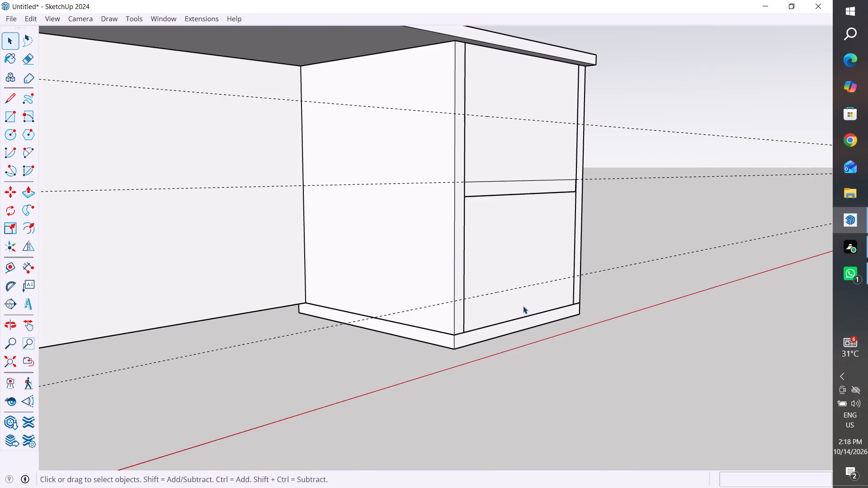
left_click(523, 306)
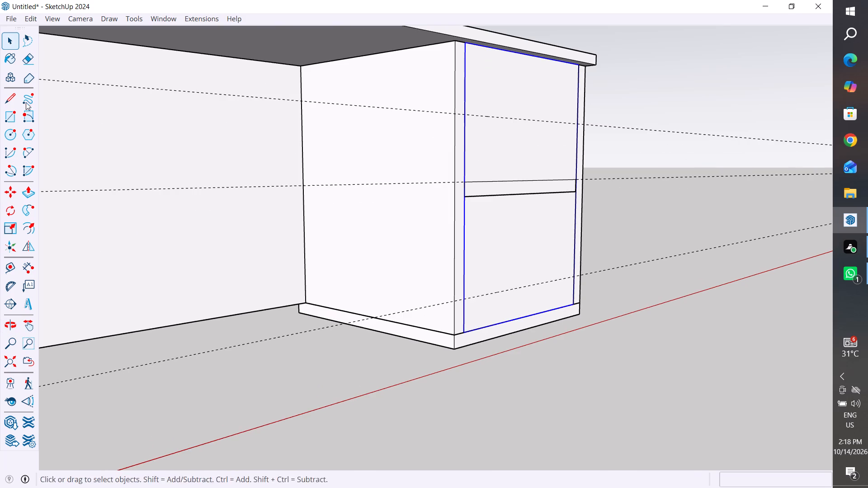
left_click(4, 102)
middle_click_drag(638, 324, 368, 348)
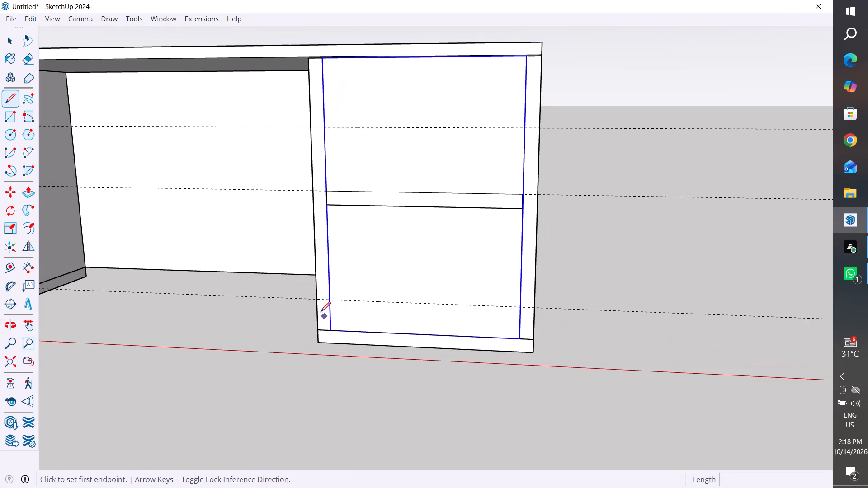
left_click(329, 300)
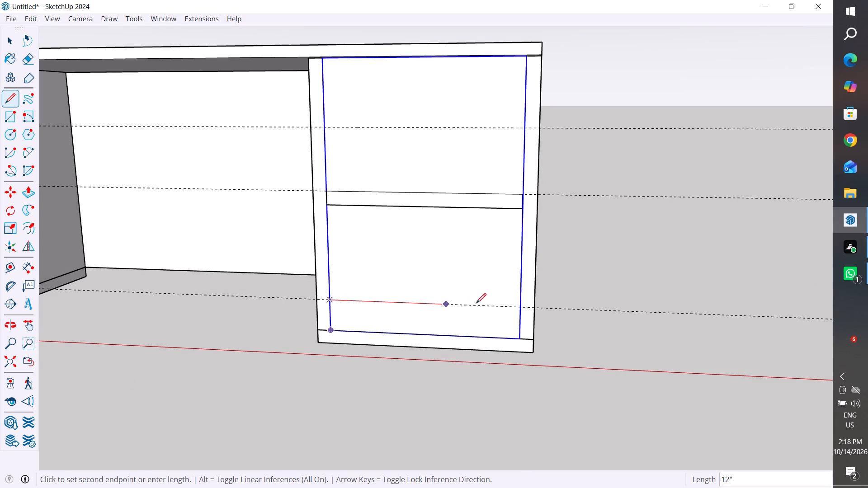
left_click(522, 308)
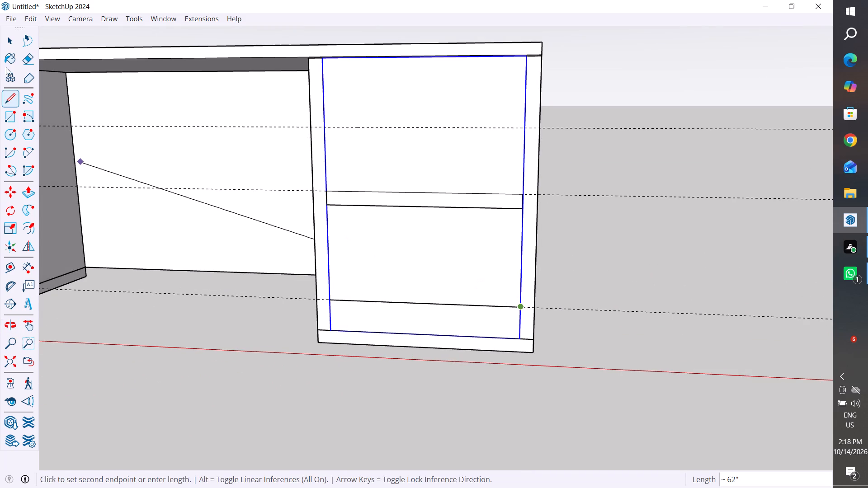
left_click(9, 46)
left_click(620, 176)
scroll(431, 368, "down", 4)
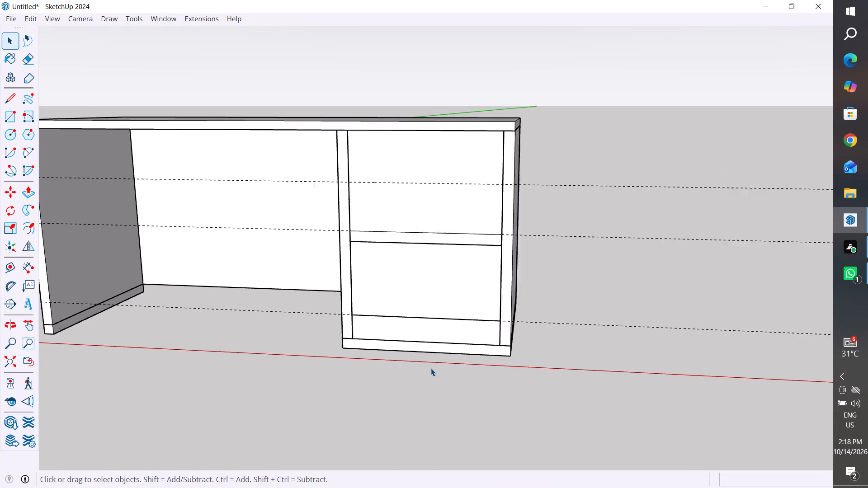
Draw a horizontal line along the uppermost guide across the end compartment's front panel, from one side edge to the other.
middle_click_drag(448, 371, 609, 368)
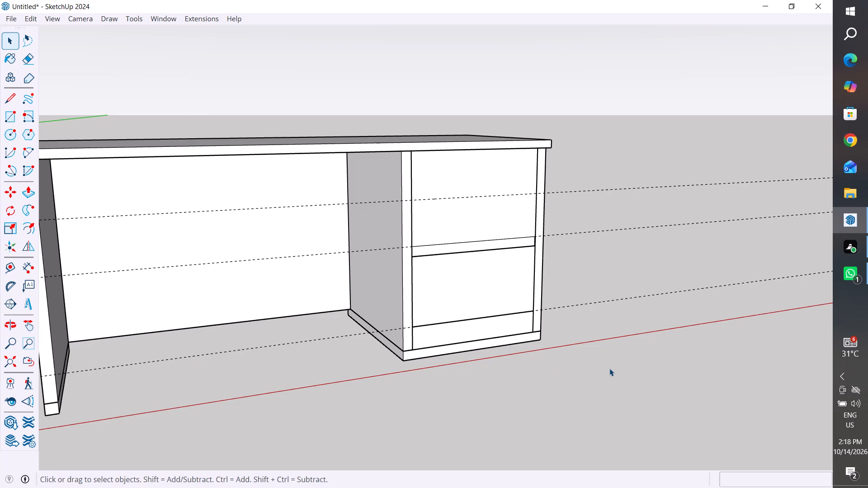
scroll(459, 338, "down", 2)
middle_click_drag(482, 344, 533, 338)
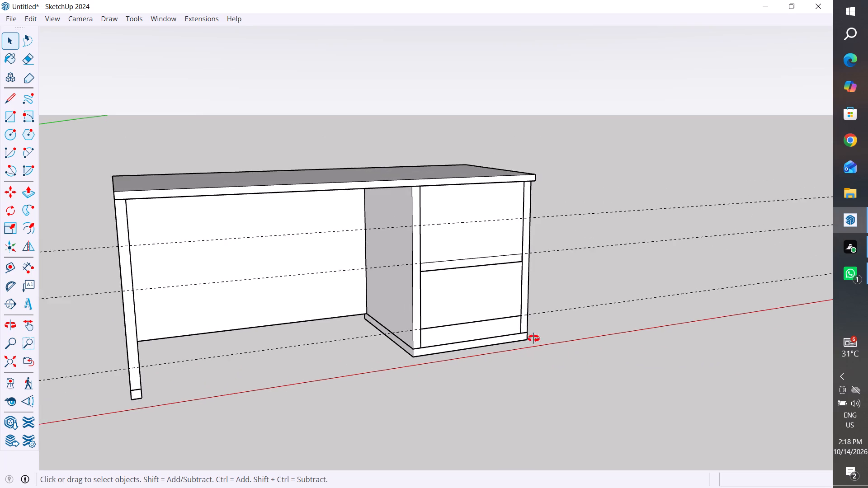
middle_click_drag(533, 338, 667, 336)
left_click(14, 90)
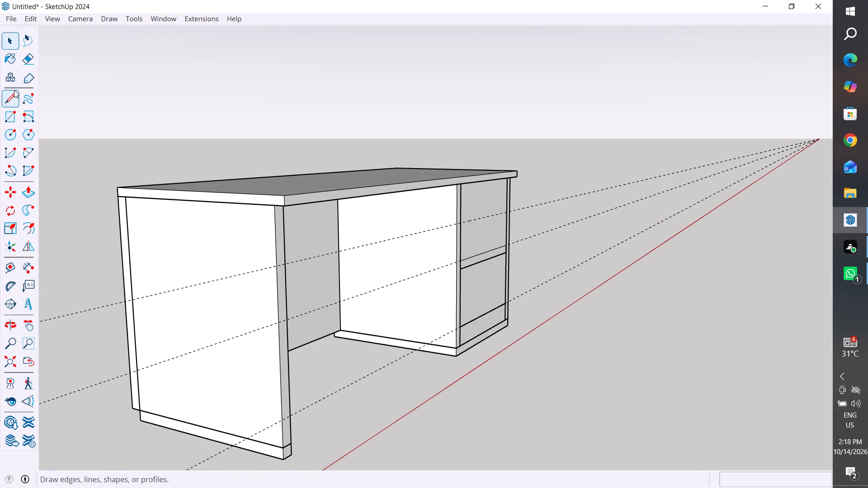
scroll(527, 244, "up", 3)
scroll(464, 177, "up", 4)
scroll(434, 223, "up", 3)
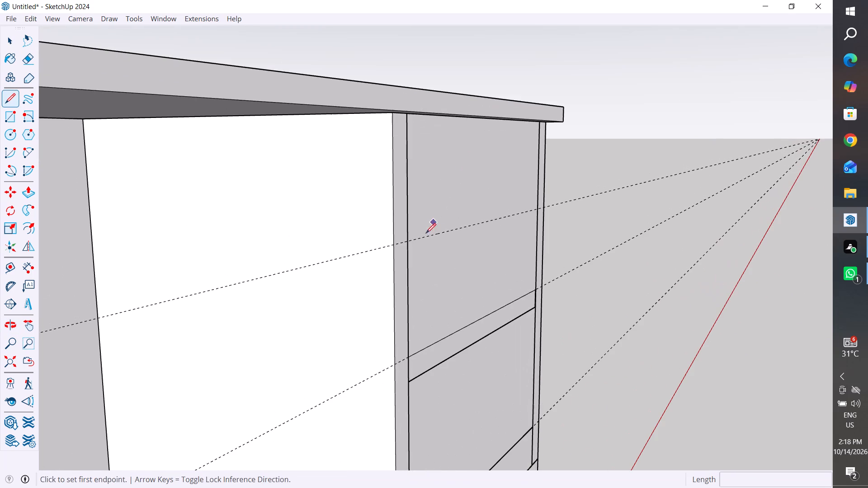
left_click(409, 240)
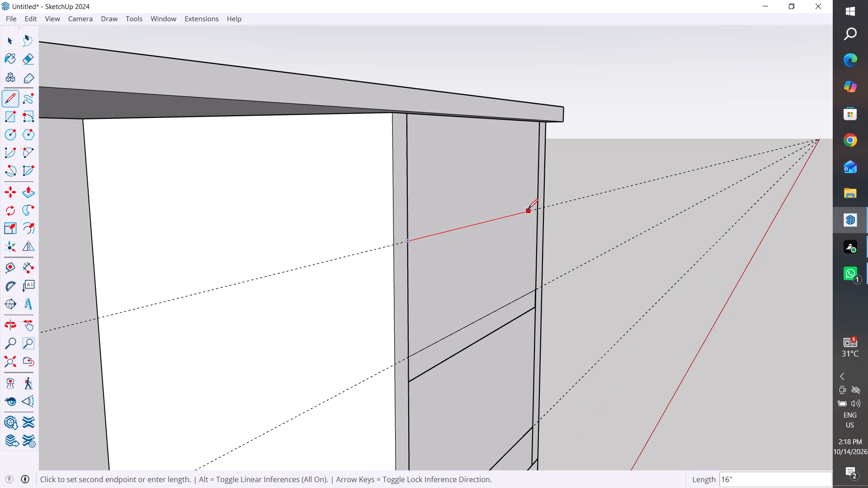
left_click(538, 209)
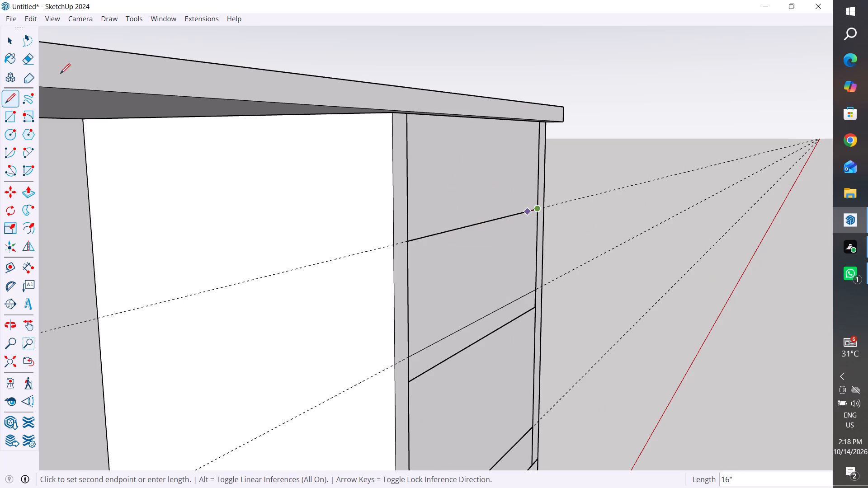
left_click(12, 36)
left_click(618, 141)
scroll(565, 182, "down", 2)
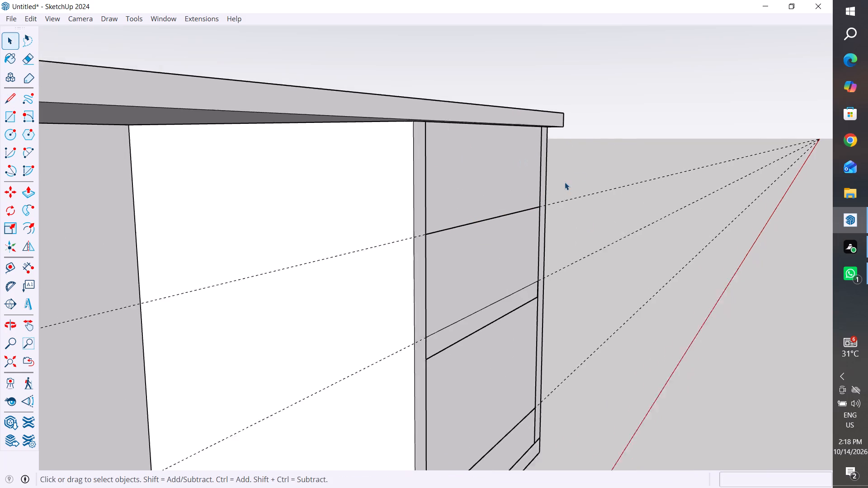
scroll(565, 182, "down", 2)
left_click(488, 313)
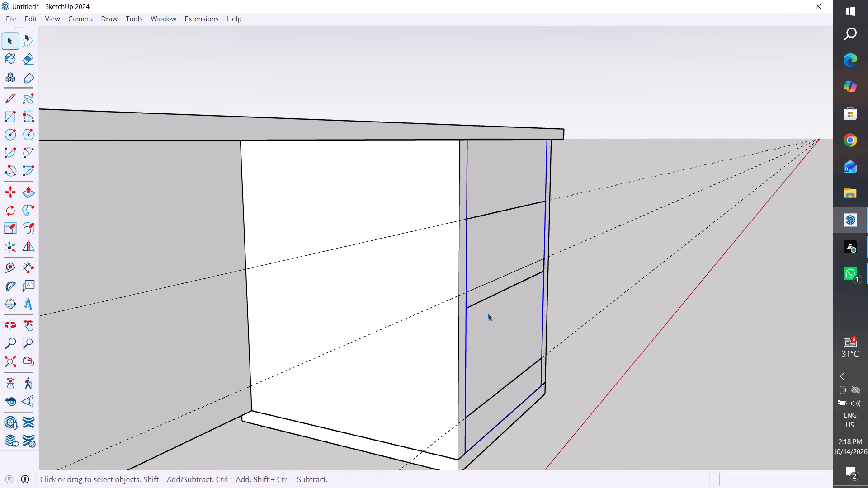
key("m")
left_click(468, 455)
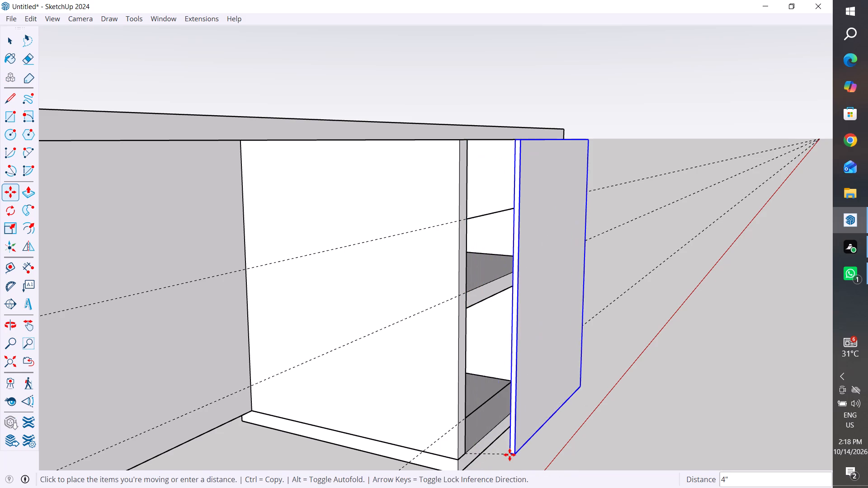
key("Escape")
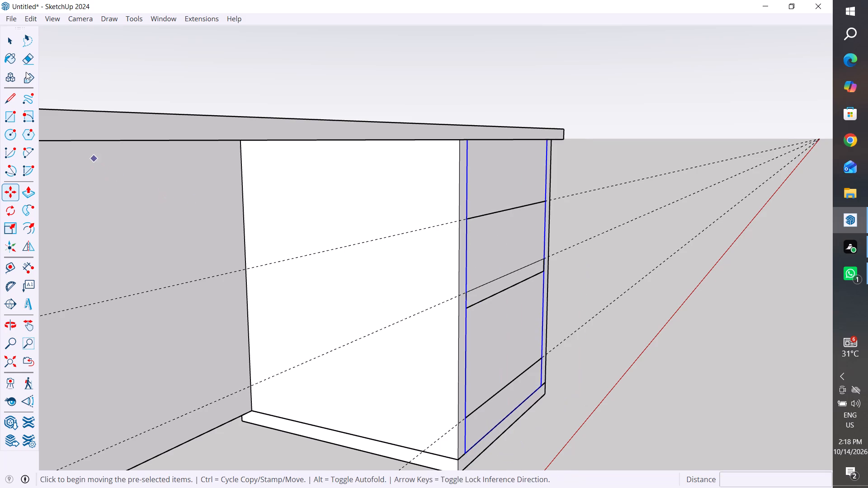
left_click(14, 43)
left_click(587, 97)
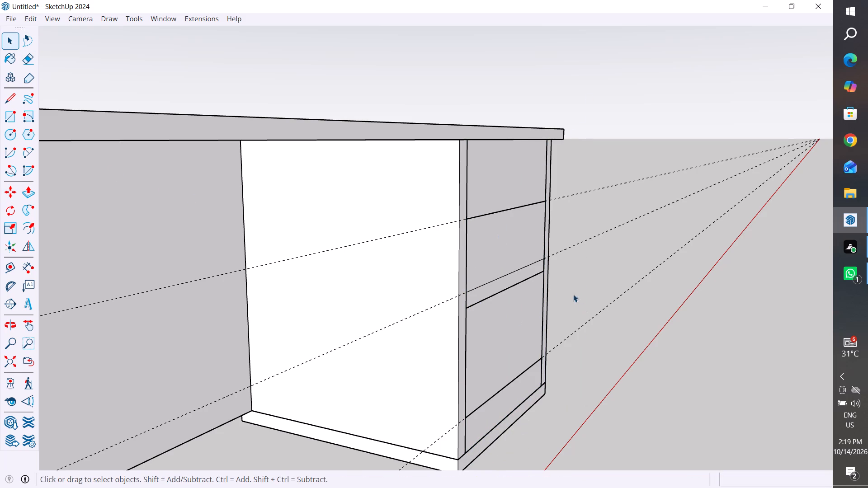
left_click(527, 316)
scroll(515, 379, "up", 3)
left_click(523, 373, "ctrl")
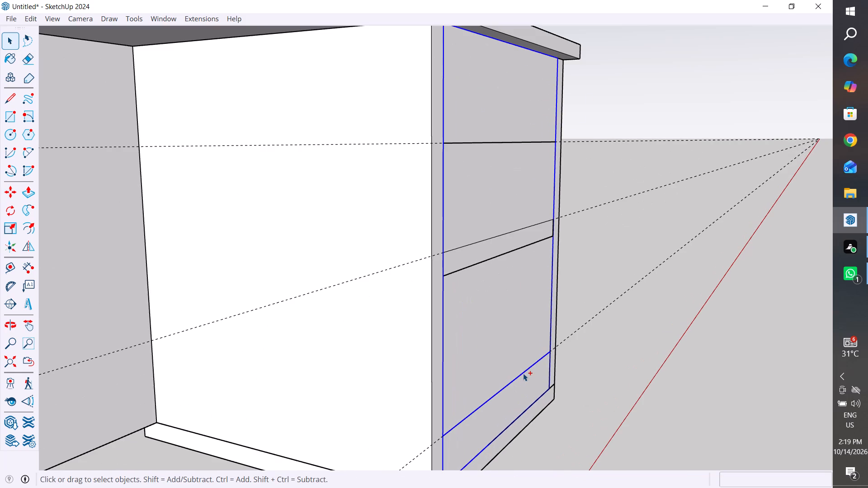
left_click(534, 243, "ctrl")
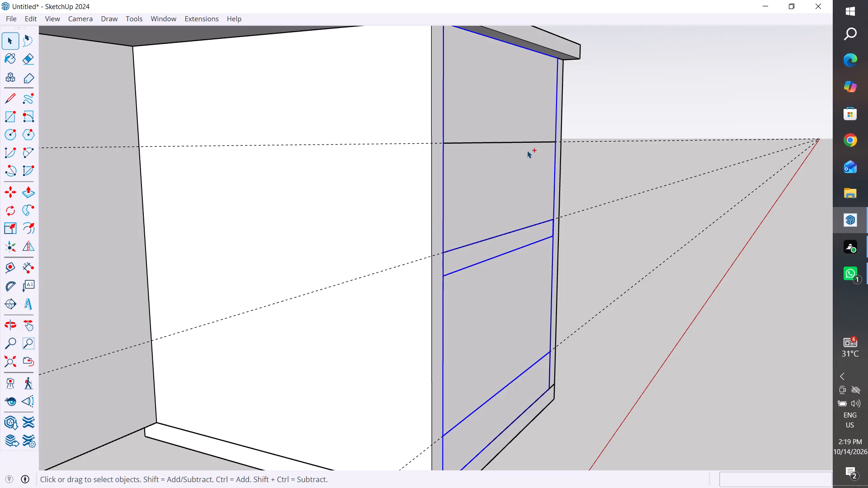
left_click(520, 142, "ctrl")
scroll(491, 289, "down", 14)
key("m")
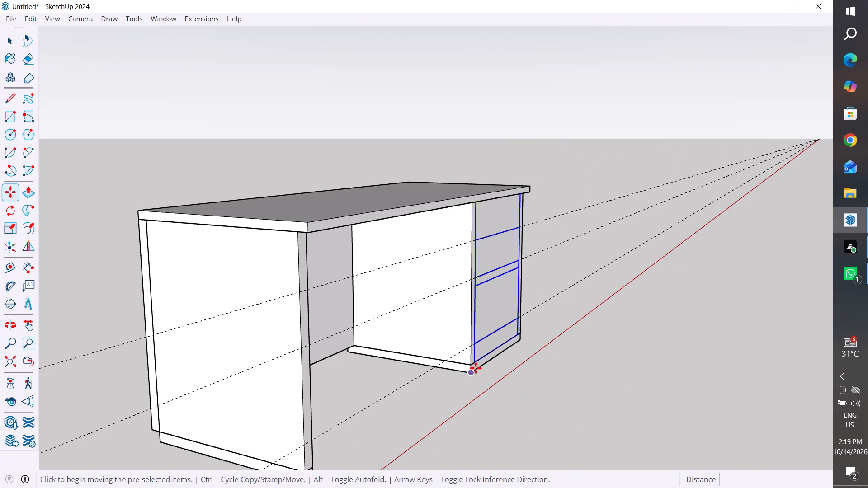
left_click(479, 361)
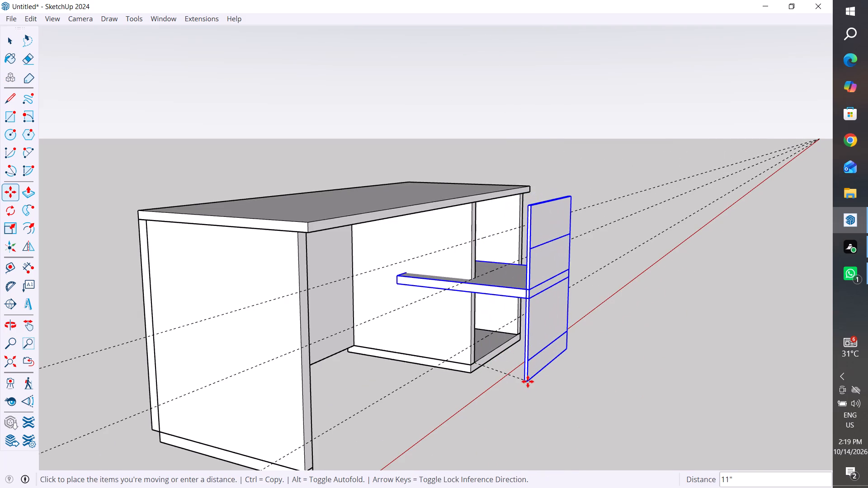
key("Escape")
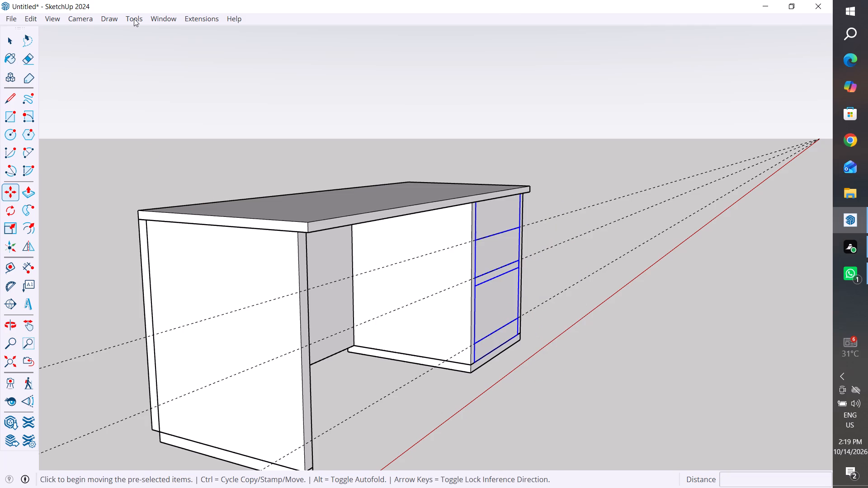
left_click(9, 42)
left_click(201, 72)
Move the end compartment's front panel, its upper and lower dividing lines and the middle guide 8" out in front of the desk.
scroll(583, 295, "up", 3)
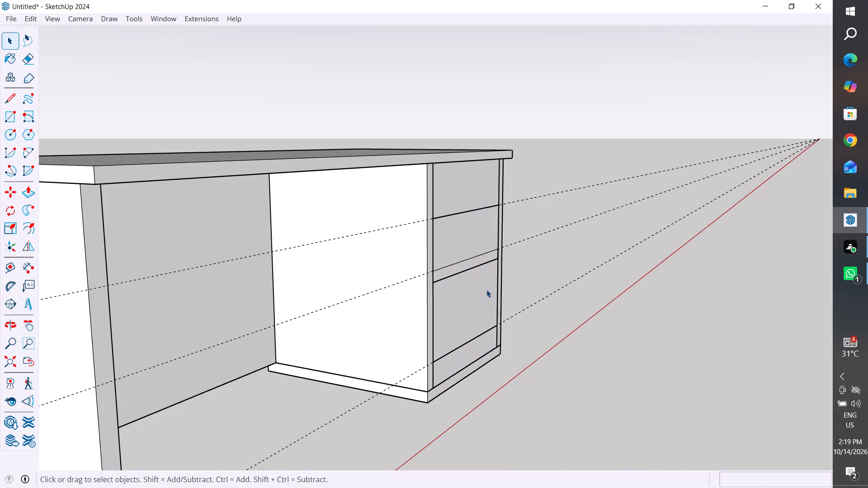
left_click(486, 290)
left_click(462, 345, "ctrl")
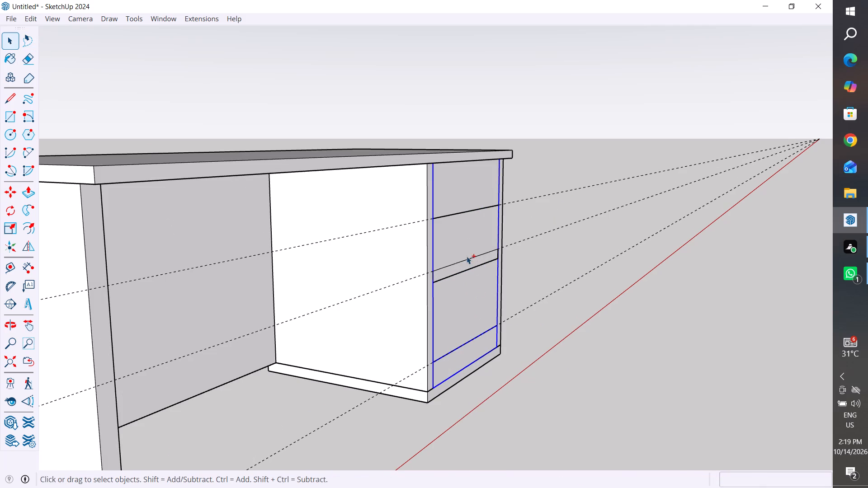
left_click(471, 210, "ctrl")
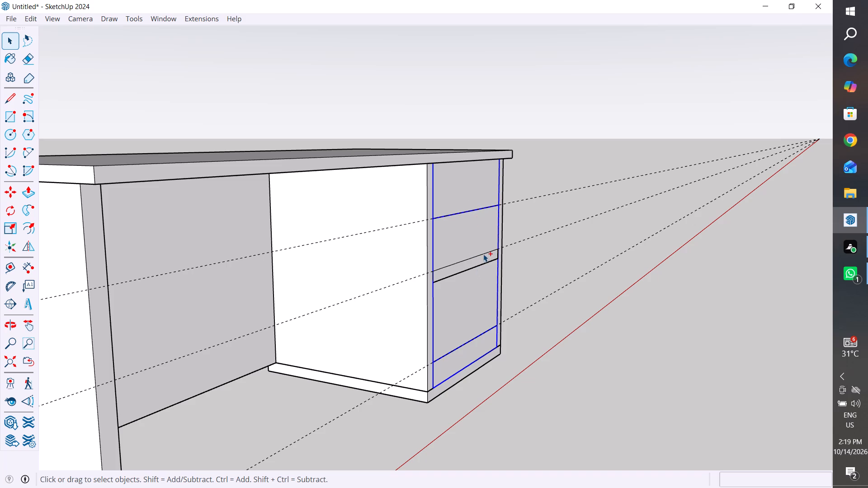
left_click(484, 254, "ctrl")
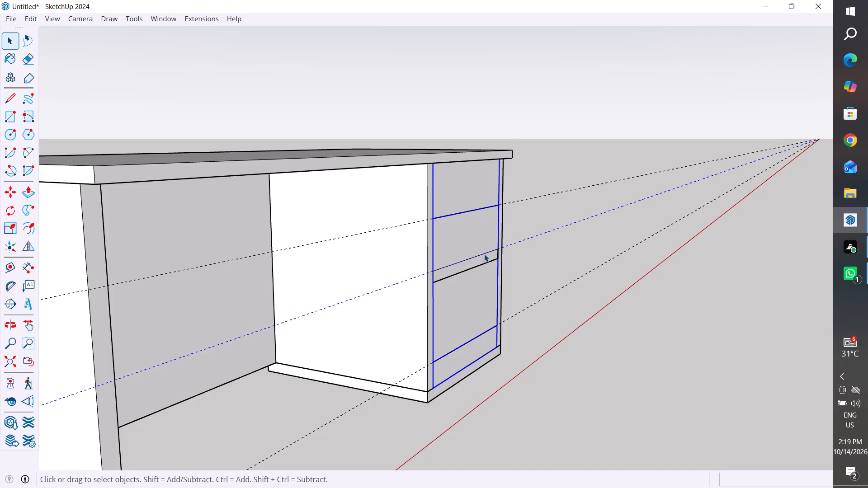
scroll(483, 256, "up", 1)
left_click(555, 230, "ctrl")
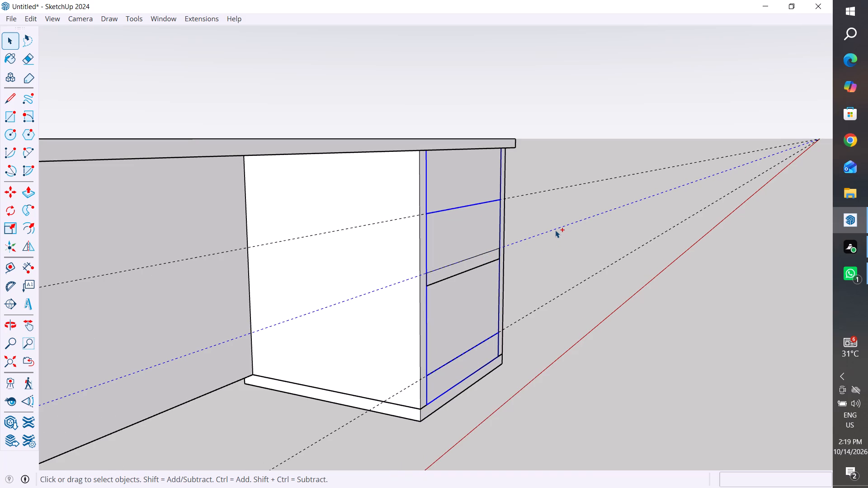
left_click(558, 227, "ctrl")
key("m")
left_click(430, 406)
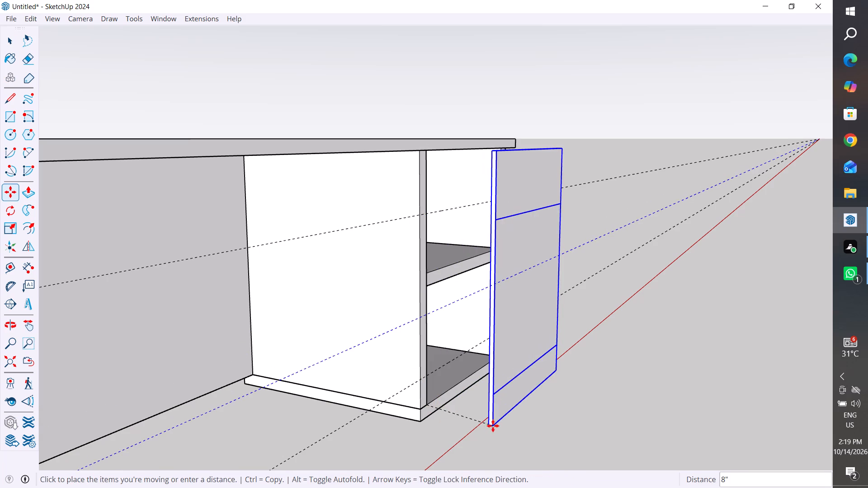
left_click(506, 425)
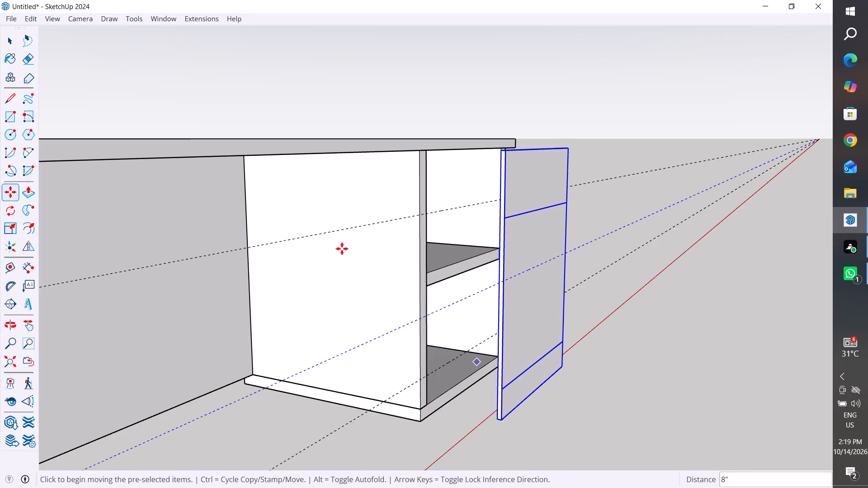
Draw a horizontal line along the middle guide across the pulled-out front panel, from one side edge to the other.
left_click(11, 93)
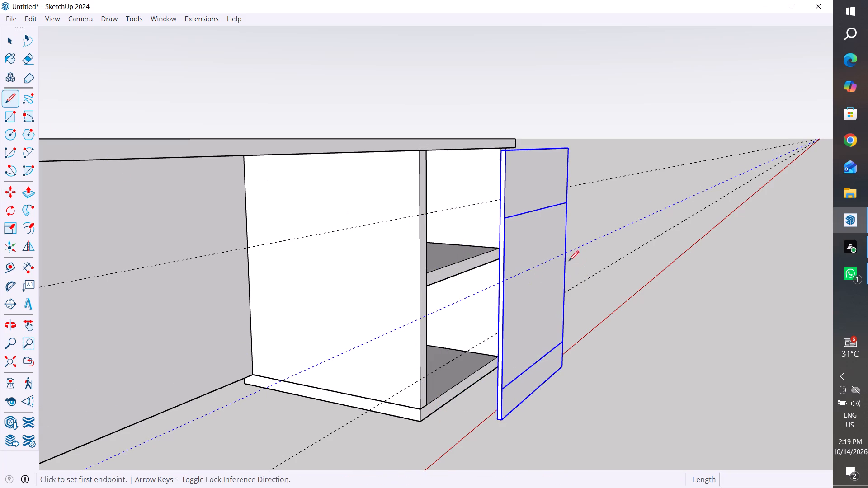
left_click(564, 254)
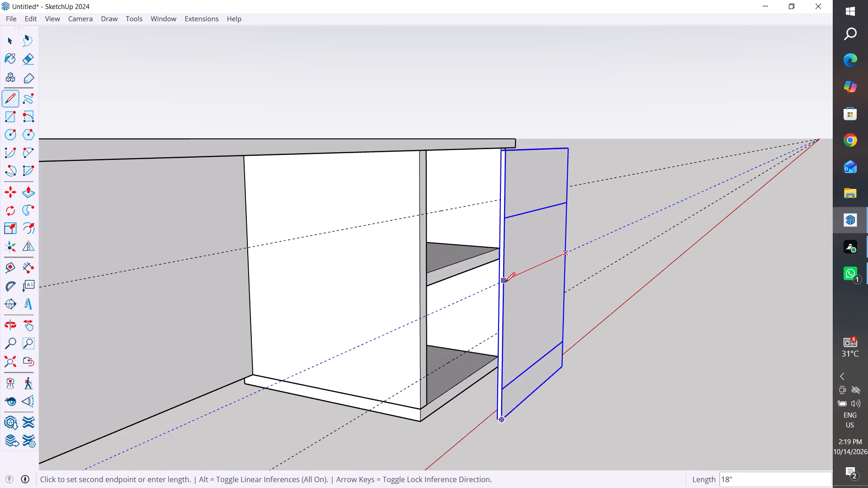
left_click(505, 281)
left_click(12, 46)
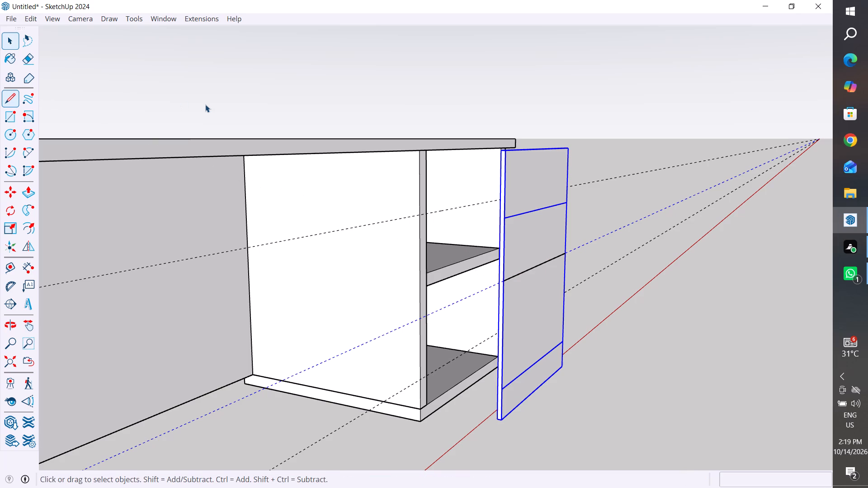
left_click(207, 104)
Examine the pulled-out front panel and its dividing lines against the desk from several angles.
scroll(207, 104, "down", 8)
middle_click_drag(473, 253, 332, 311)
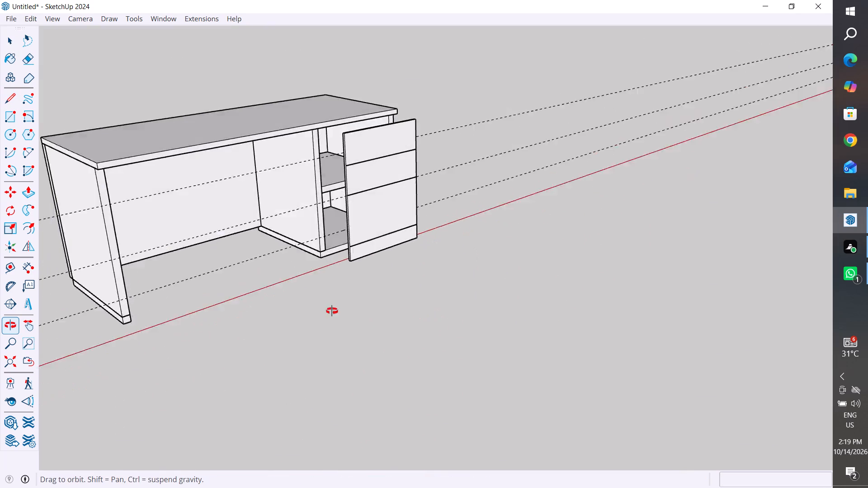
middle_click_drag(332, 311, 234, 360)
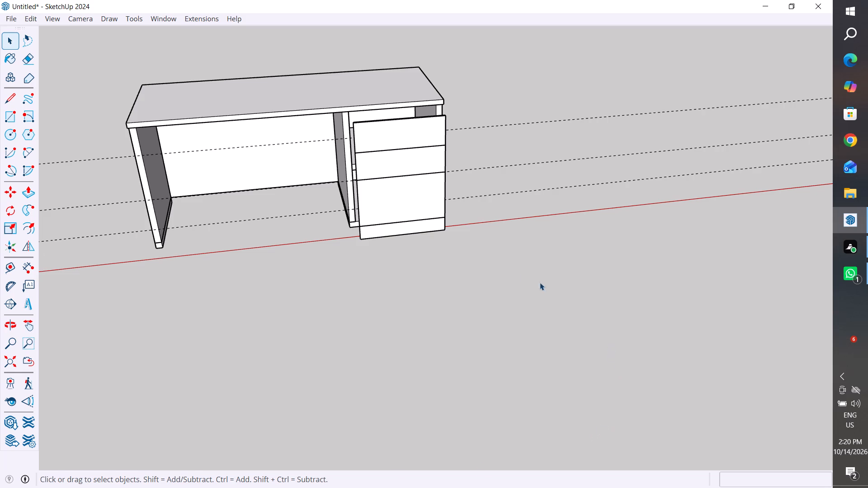
middle_click_drag(501, 277, 713, 258)
scroll(462, 114, "up", 4)
middle_click_drag(404, 265, 422, 269)
scroll(404, 277, "up", 4)
scroll(404, 277, "down", 3)
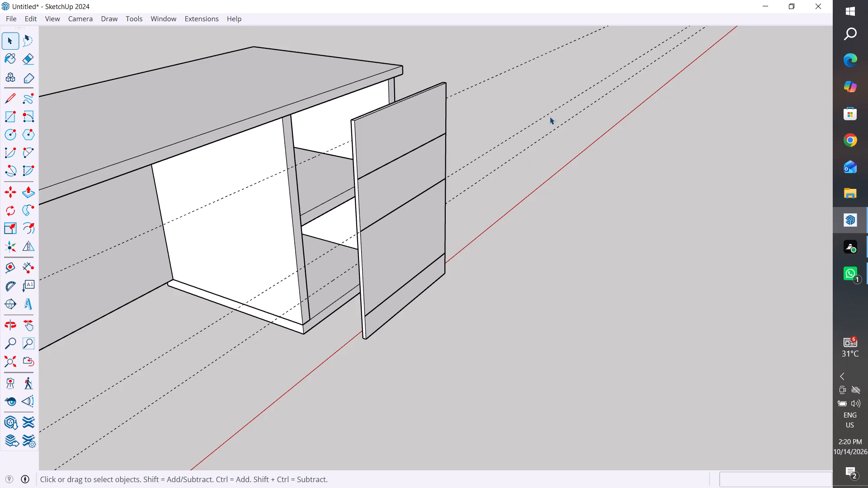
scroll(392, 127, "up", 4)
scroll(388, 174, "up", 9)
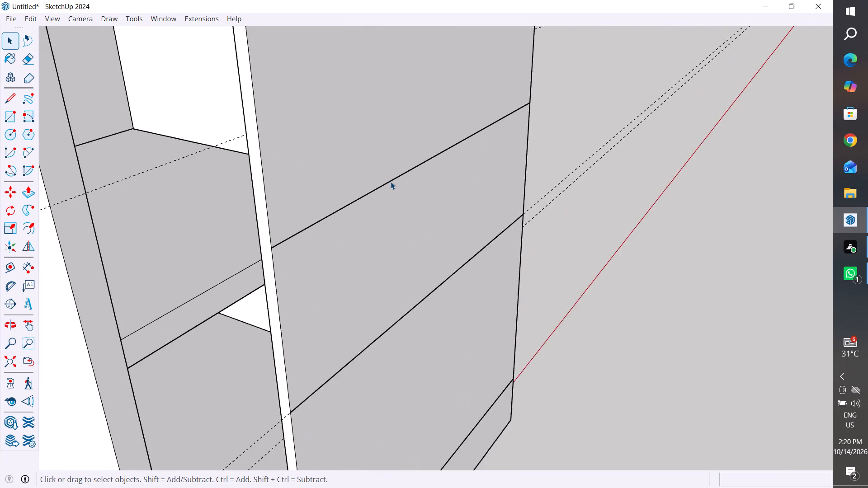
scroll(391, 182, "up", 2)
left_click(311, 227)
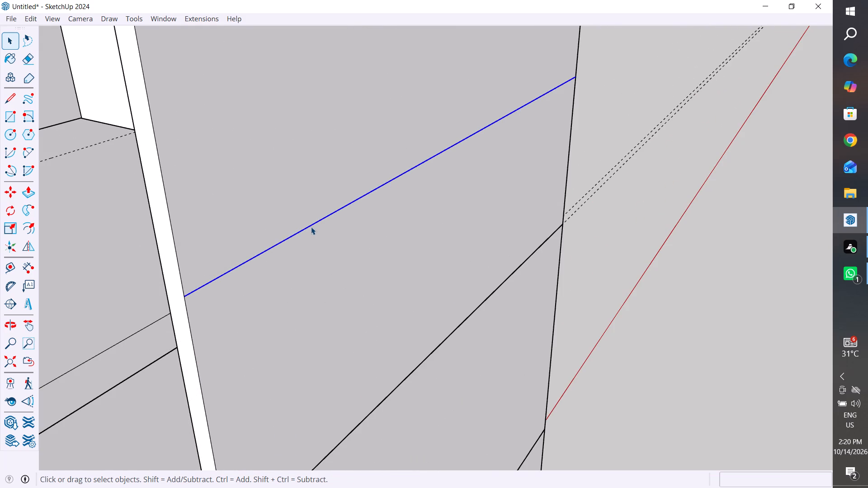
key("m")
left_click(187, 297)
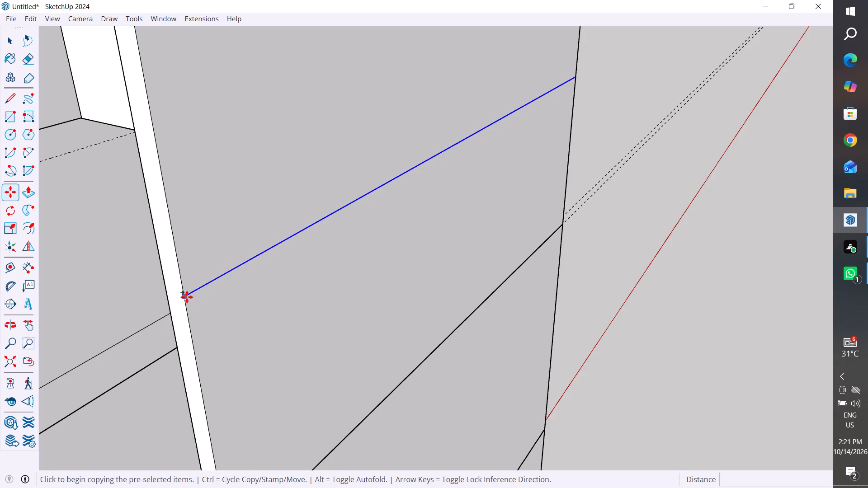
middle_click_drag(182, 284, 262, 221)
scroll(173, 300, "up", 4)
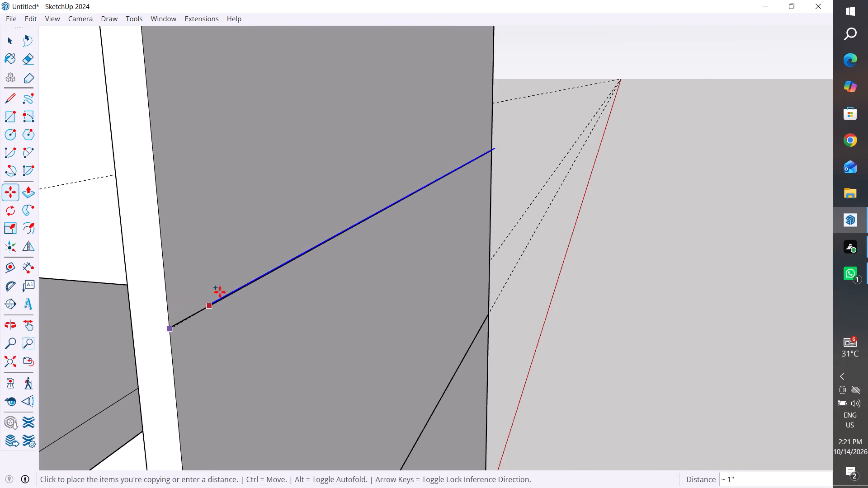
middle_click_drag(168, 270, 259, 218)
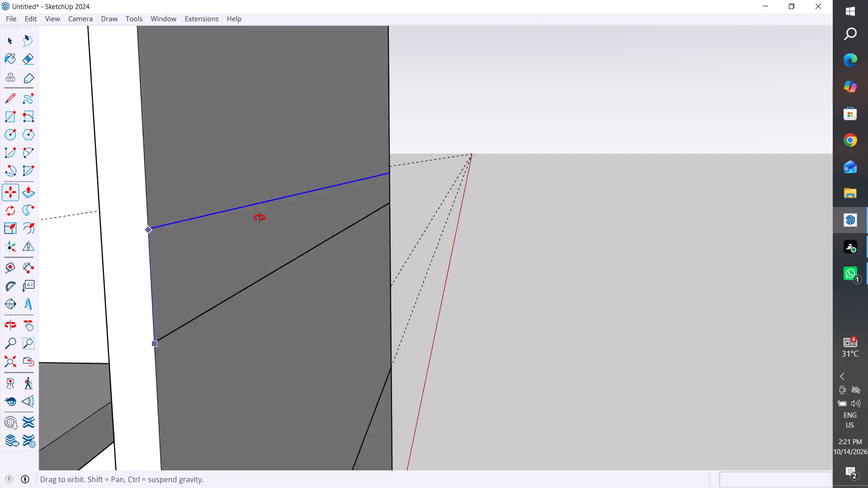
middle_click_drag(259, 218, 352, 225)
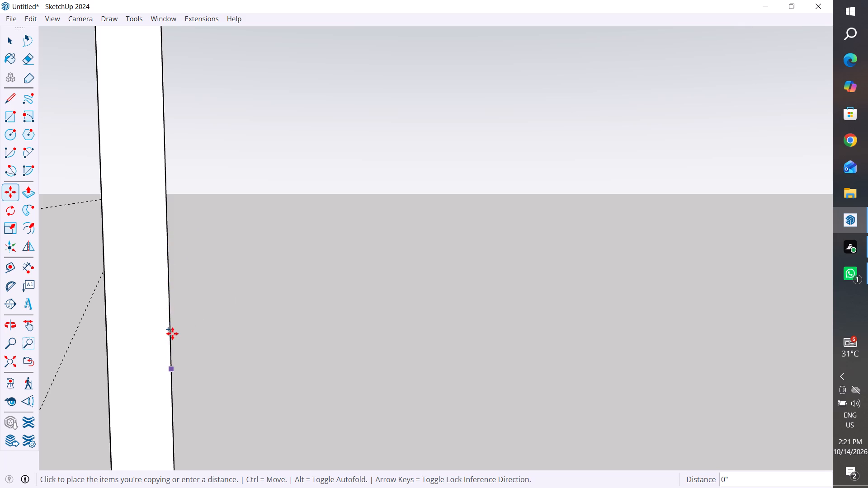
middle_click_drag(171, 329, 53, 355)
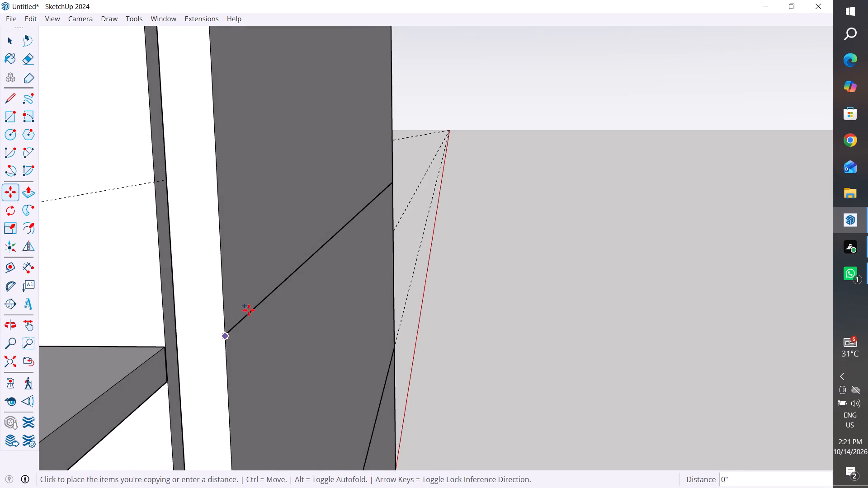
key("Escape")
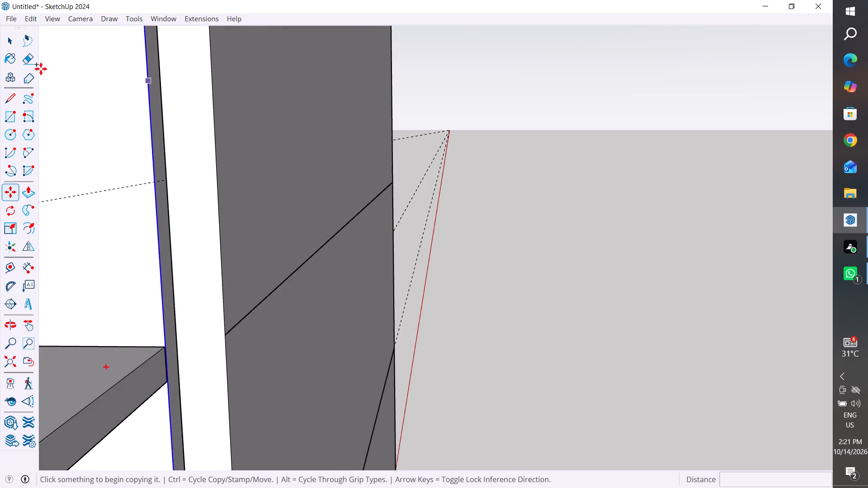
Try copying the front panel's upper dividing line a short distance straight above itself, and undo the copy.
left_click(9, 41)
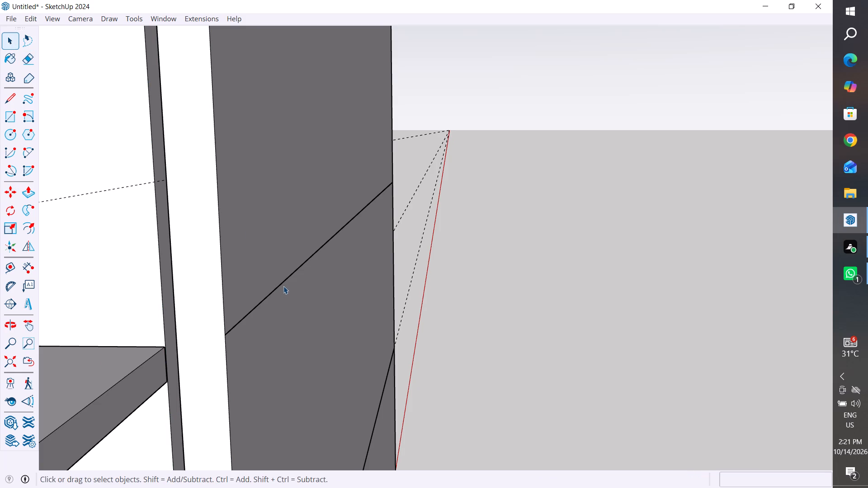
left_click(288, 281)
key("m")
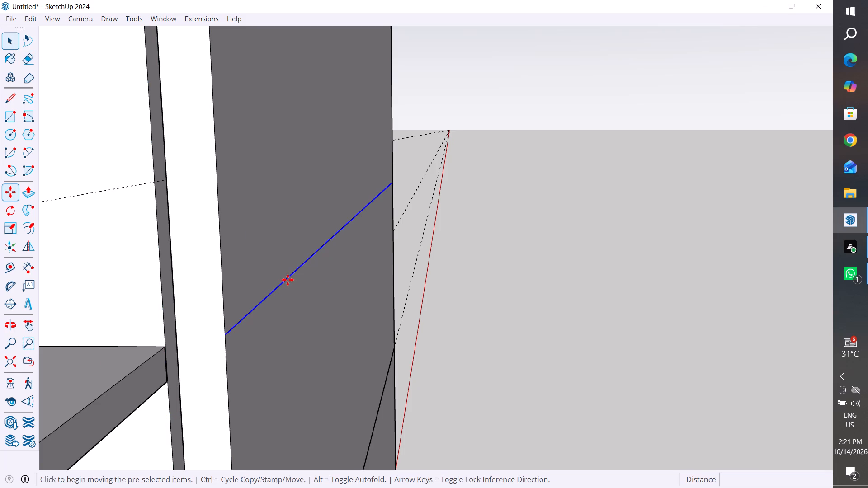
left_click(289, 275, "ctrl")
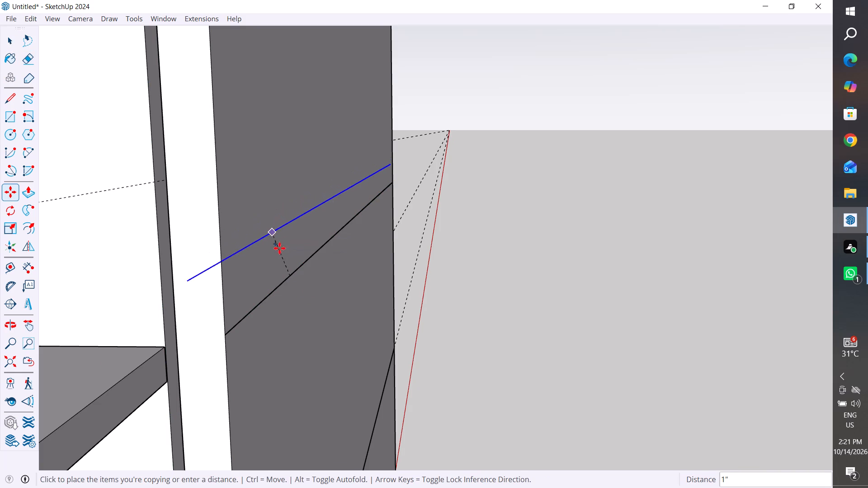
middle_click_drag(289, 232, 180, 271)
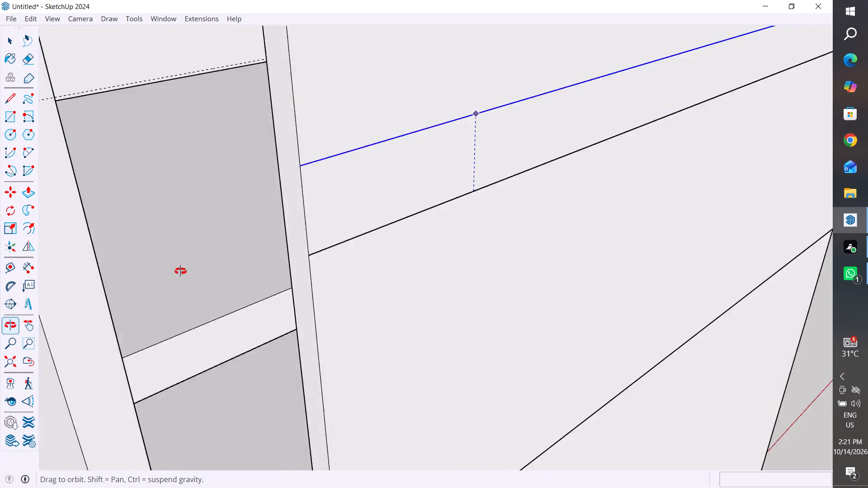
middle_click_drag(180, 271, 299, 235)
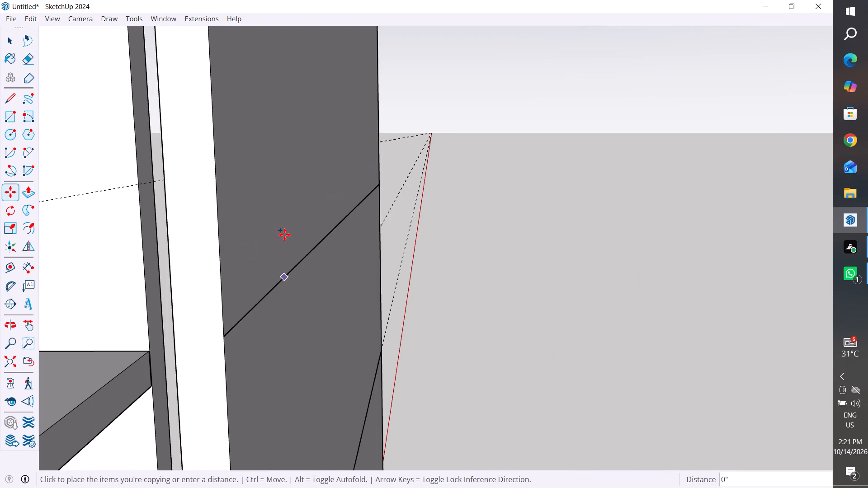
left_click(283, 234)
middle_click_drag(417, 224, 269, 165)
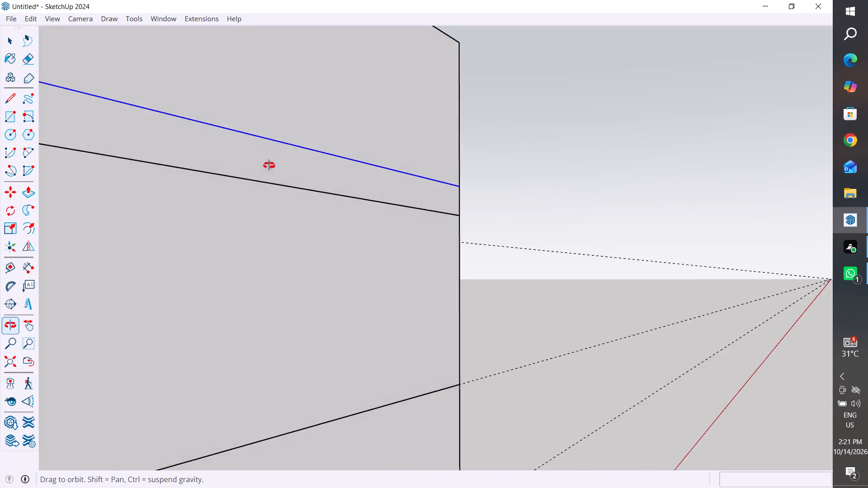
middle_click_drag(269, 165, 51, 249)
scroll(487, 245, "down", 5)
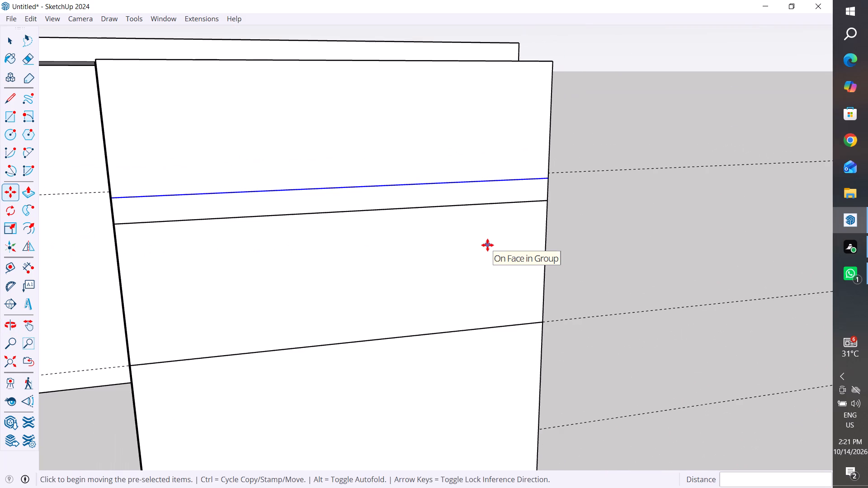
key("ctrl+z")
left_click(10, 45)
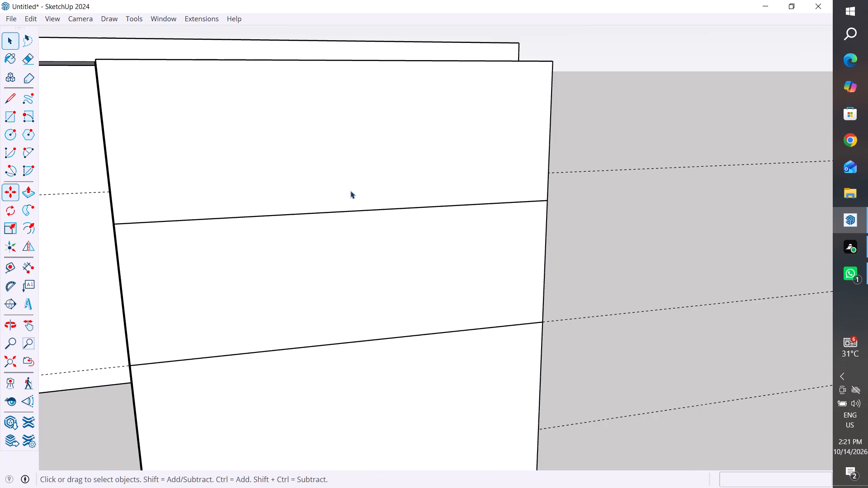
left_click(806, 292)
Draw a horizontal line about 18" long just above the front panel's upper dividing line, from one side edge to the other.
scroll(610, 237, "down", 6)
middle_click_drag(623, 246, 732, 265)
scroll(463, 261, "up", 4)
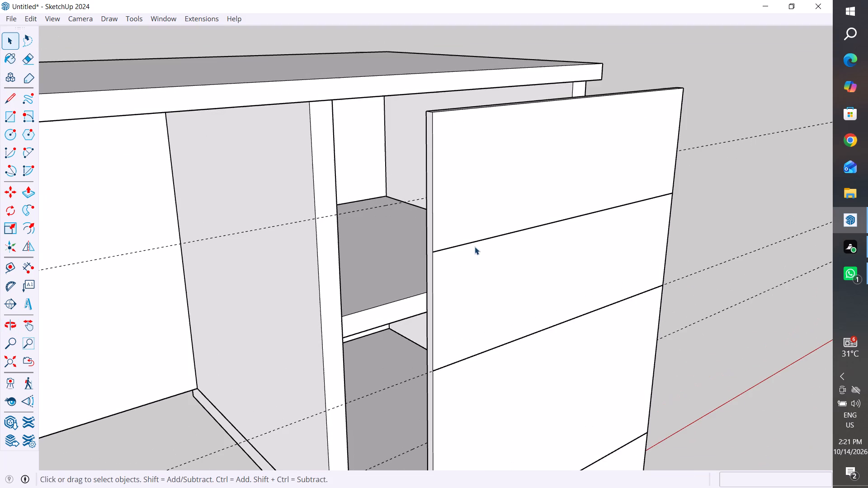
scroll(459, 228, "down", 4)
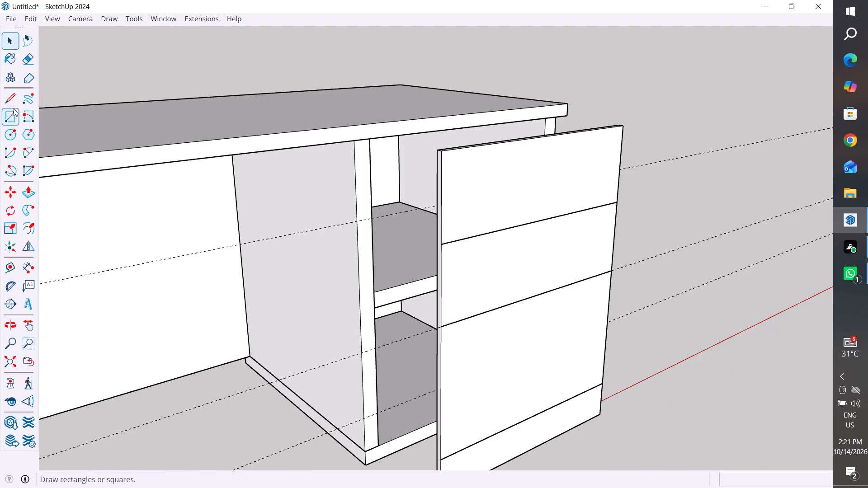
left_click(10, 98)
scroll(620, 216, "up", 4)
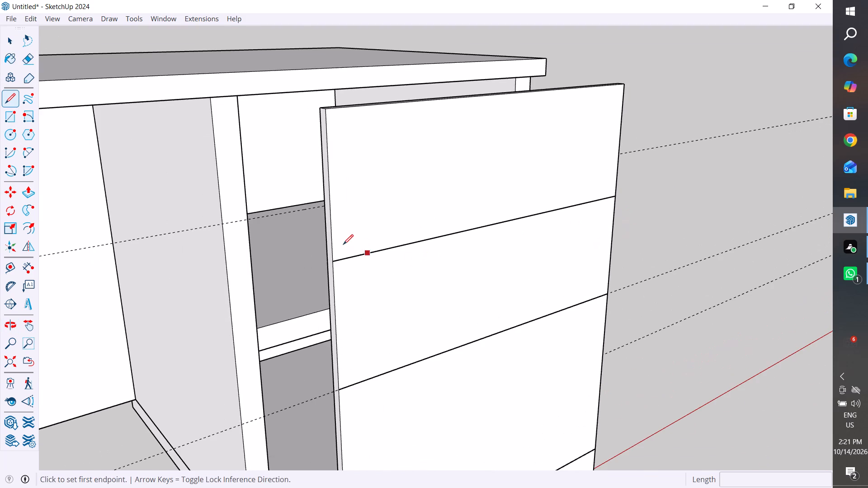
scroll(344, 245, "up", 16)
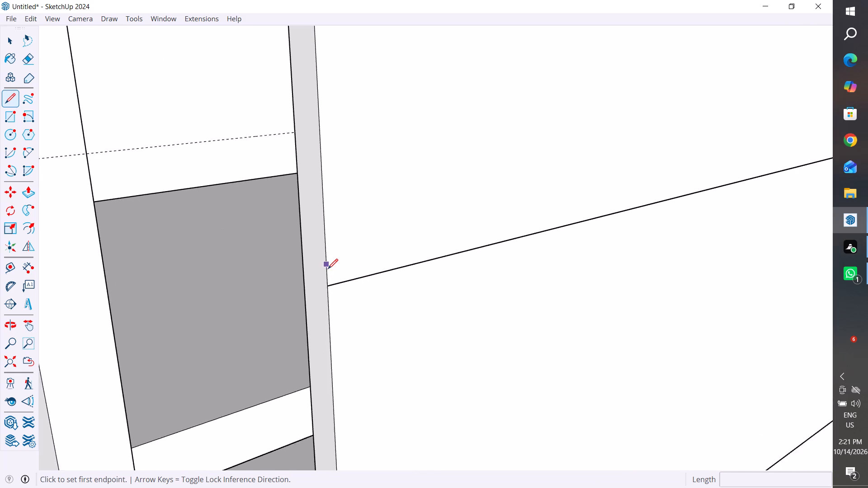
scroll(328, 269, "up", 2)
left_click(328, 284)
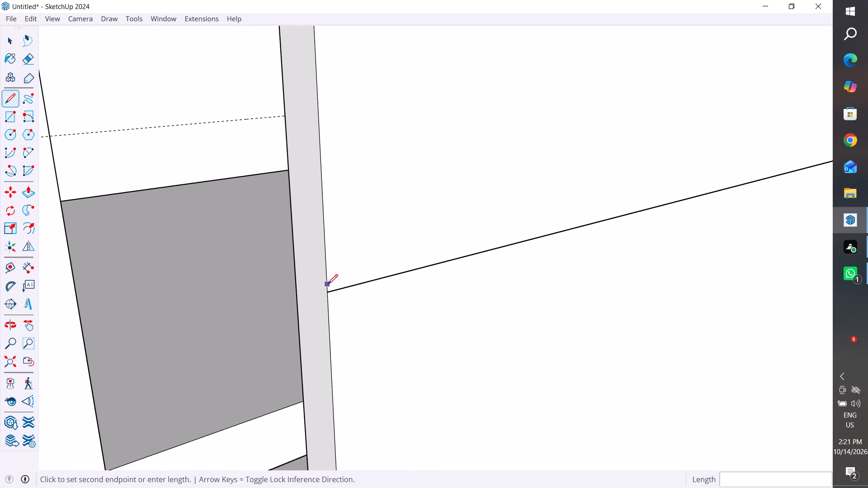
scroll(328, 284, "down", 19)
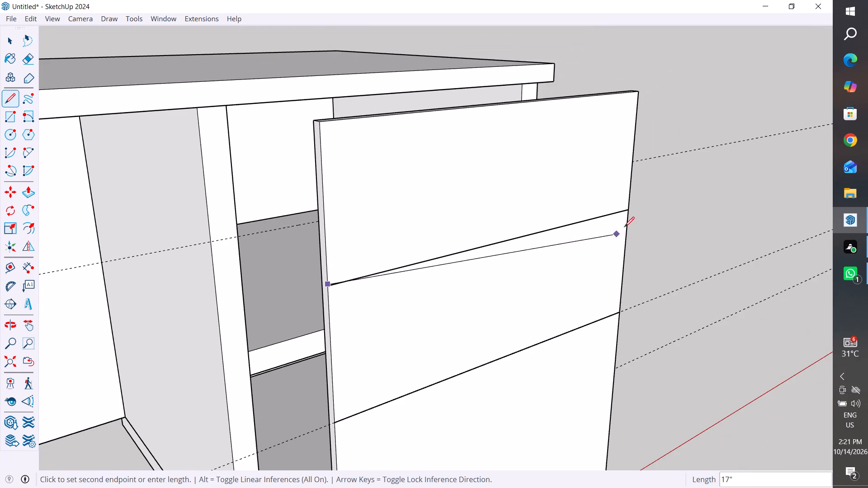
middle_click_drag(627, 206, 438, 176)
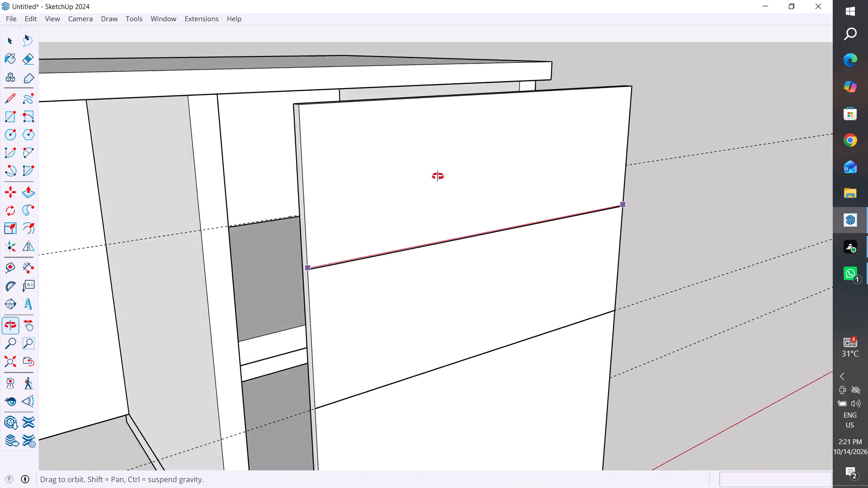
middle_click_drag(438, 176, 254, 198)
scroll(258, 198, "up", 11)
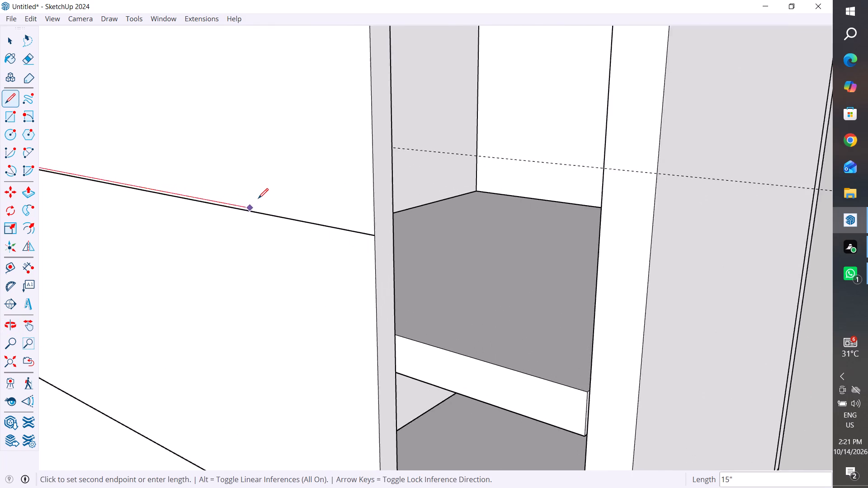
scroll(258, 198, "up", 1)
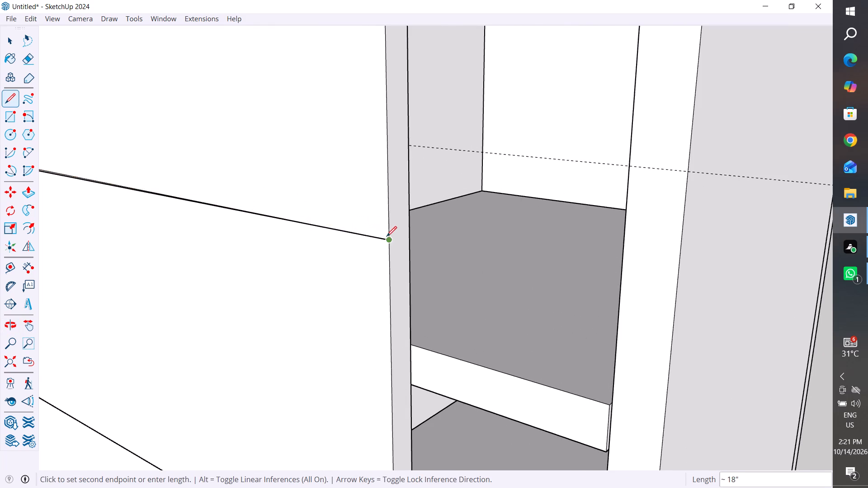
left_click(387, 235)
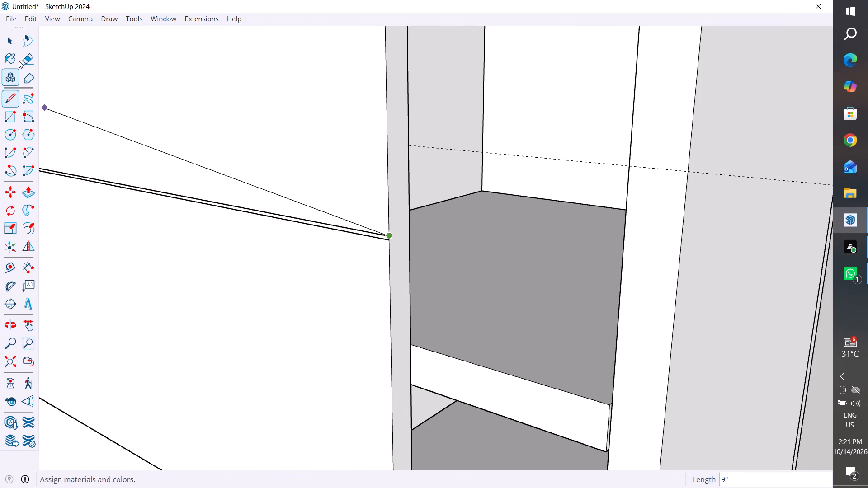
left_click(13, 41)
Examine the narrow gap at the upper dividing line and the pulled-out front panel against the whole desk.
scroll(506, 268, "down", 9)
middle_click_drag(446, 315, 669, 305)
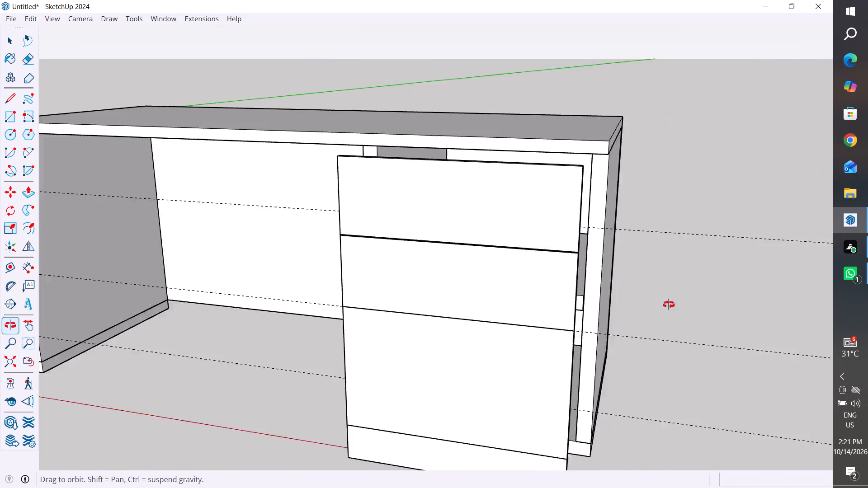
middle_click_drag(669, 305, 789, 290)
scroll(514, 275, "up", 3)
scroll(497, 325, "up", 2)
scroll(595, 310, "up", 3)
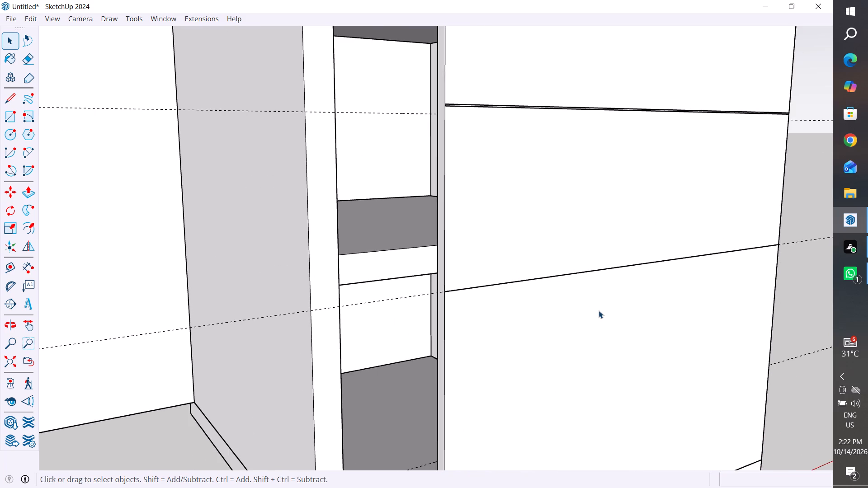
scroll(576, 296, "down", 3)
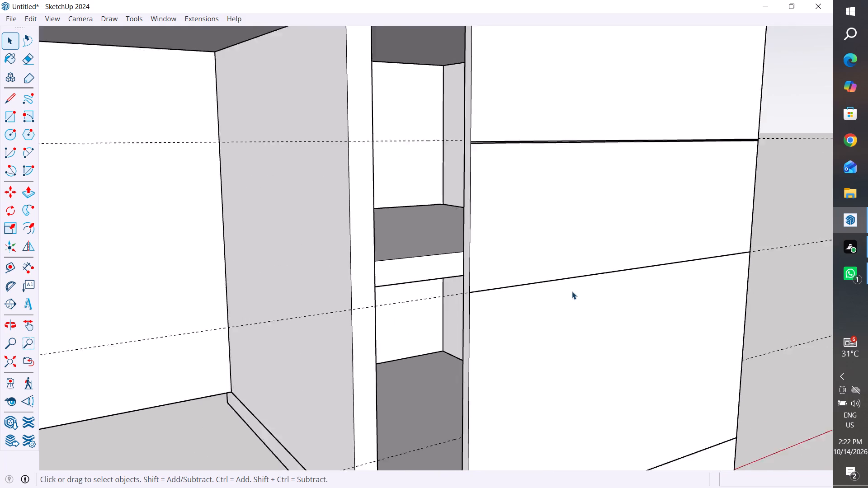
scroll(572, 291, "down", 3)
scroll(633, 369, "down", 3)
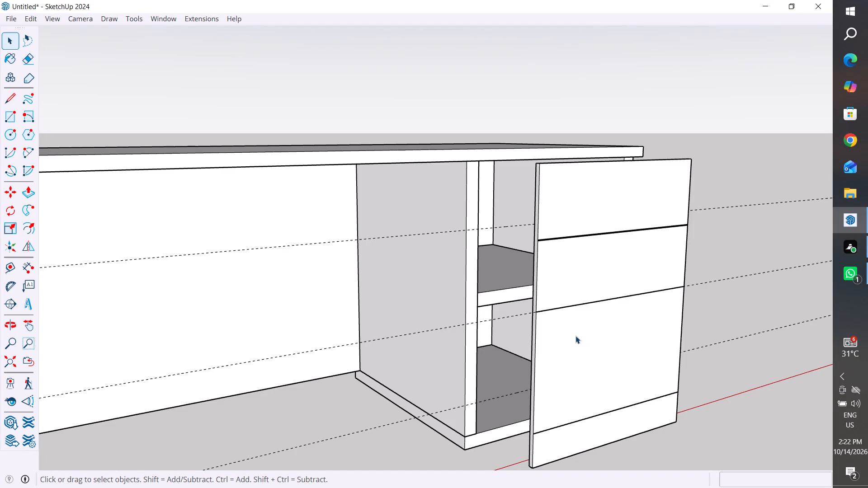
middle_click_drag(609, 278, 465, 432)
scroll(459, 241, "down", 5)
middle_click_drag(537, 399, 515, 427)
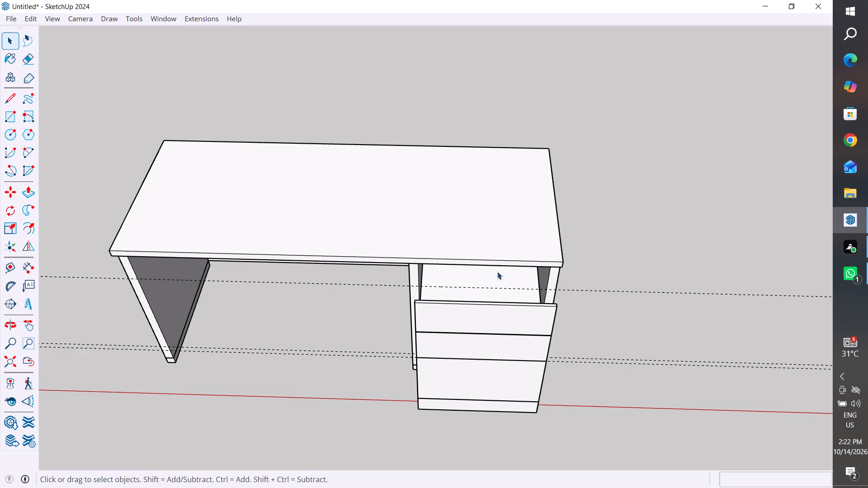
middle_click_drag(479, 317, 547, 280)
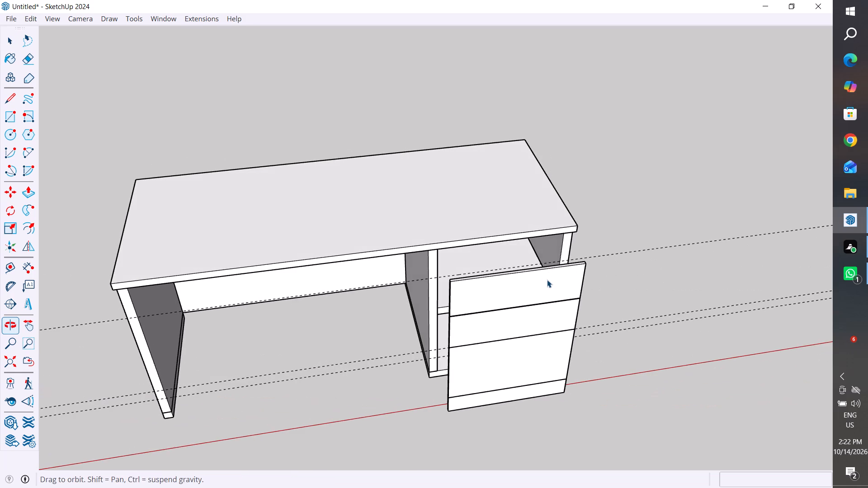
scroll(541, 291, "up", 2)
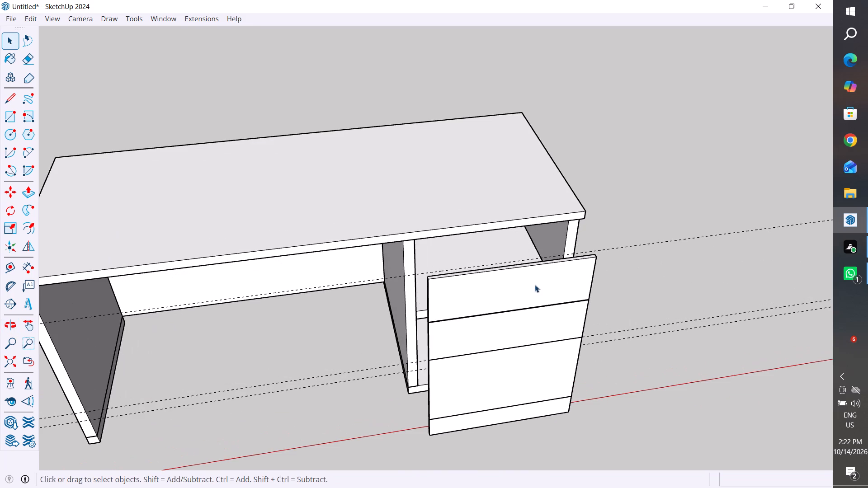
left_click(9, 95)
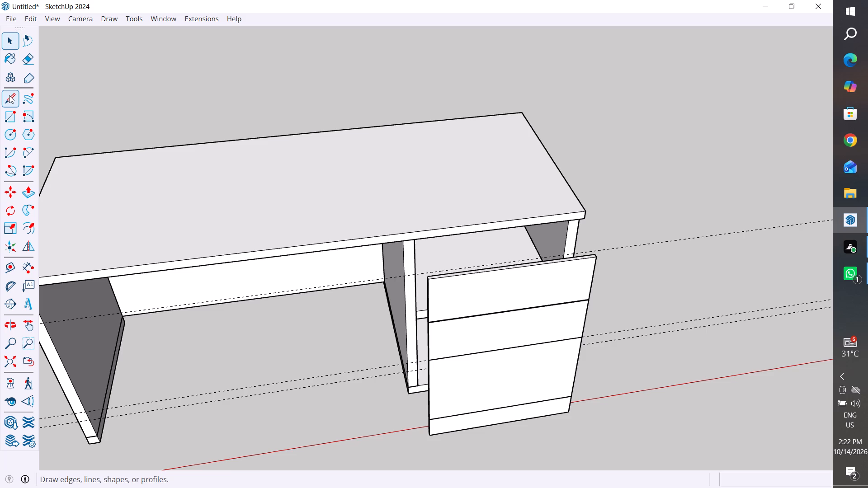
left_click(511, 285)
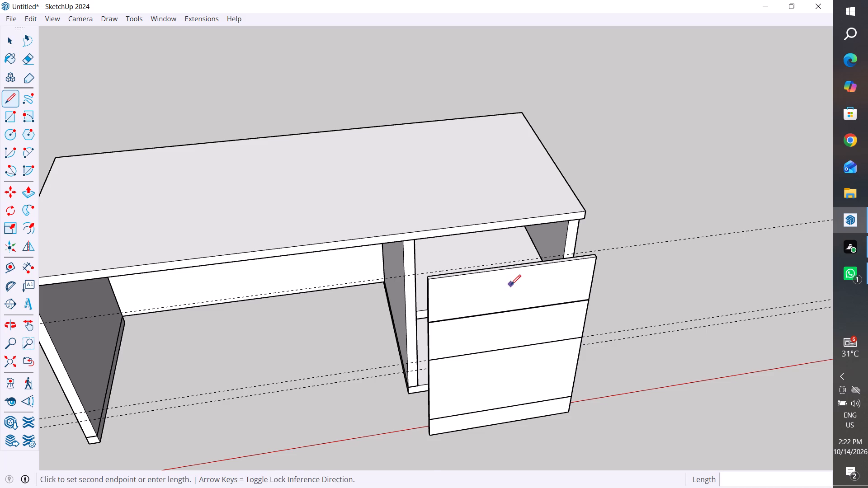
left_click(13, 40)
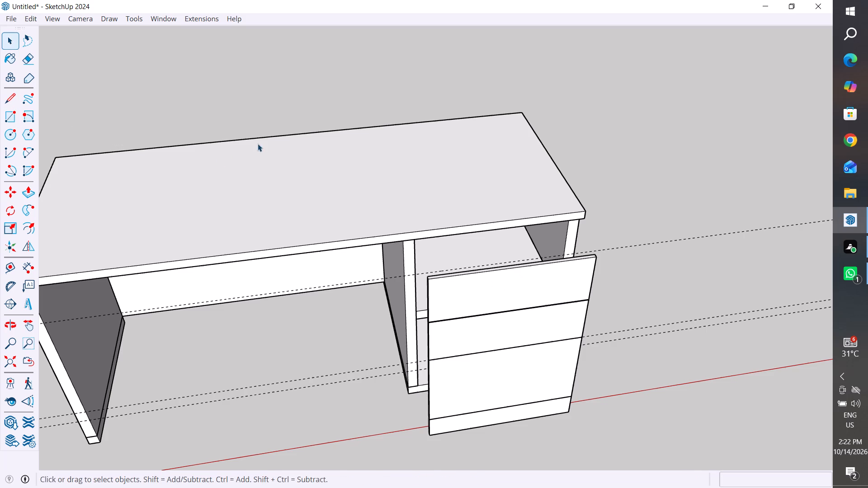
Draw a circle of about 1" radius on the top section of the pulled-out front panel.
left_click(11, 136)
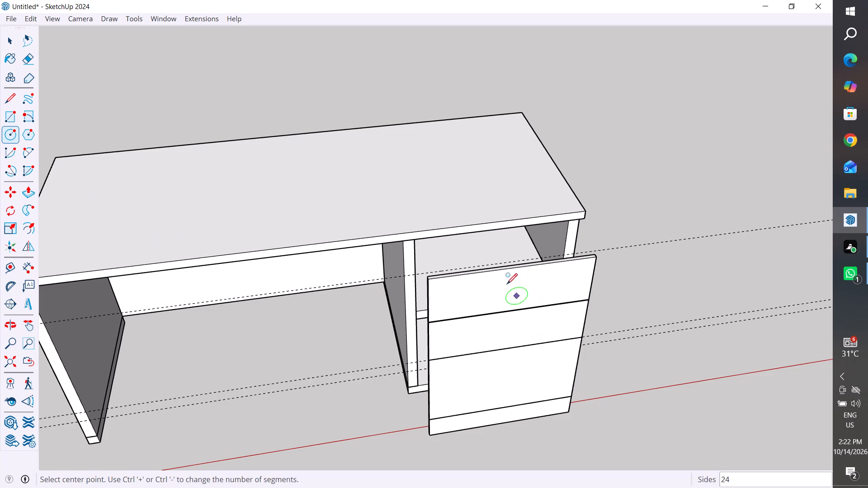
scroll(506, 292, "up", 5)
middle_click_drag(506, 292, 703, 215)
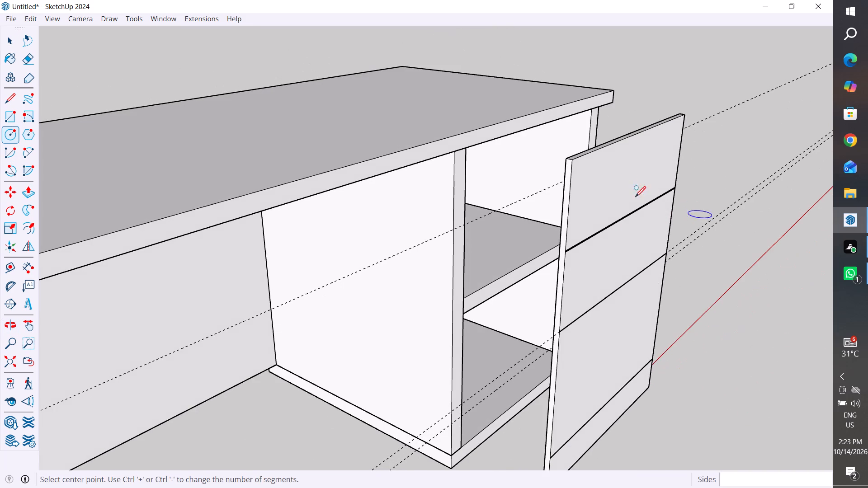
left_click(630, 166)
scroll(642, 172, "up", 3)
middle_click_drag(642, 172, 305, 184)
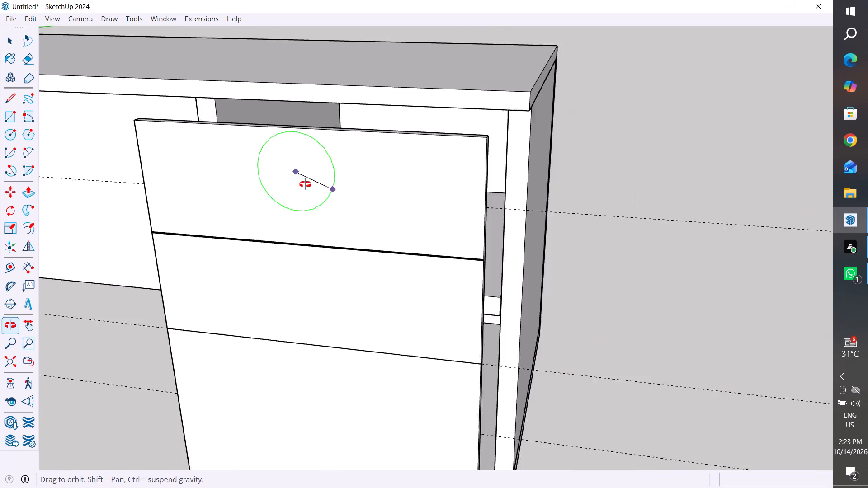
middle_click_drag(305, 184, 305, 185)
scroll(280, 179, "up", 4)
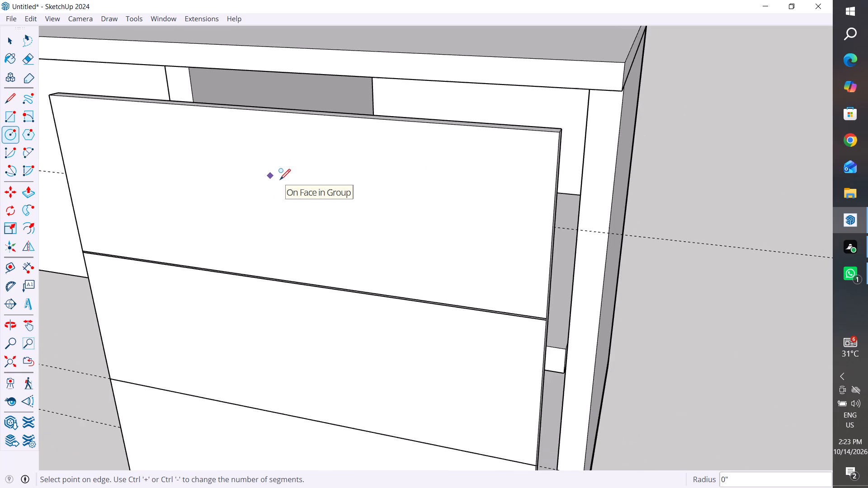
left_click(286, 180)
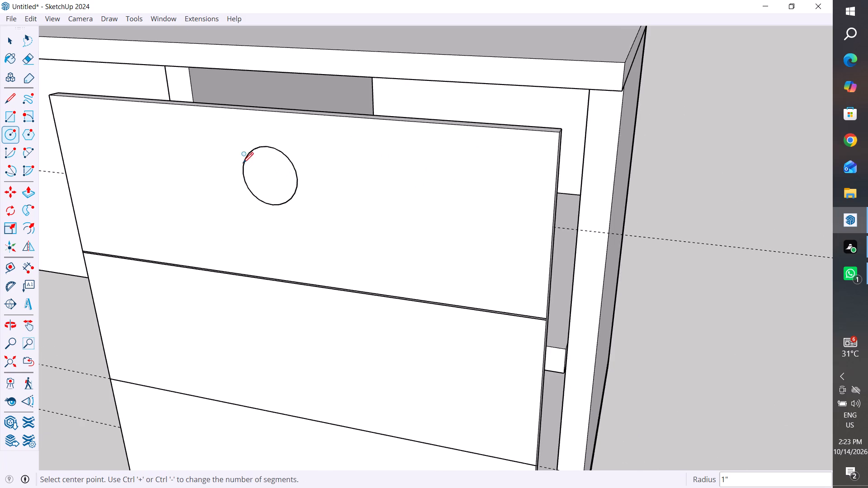
left_click(9, 40)
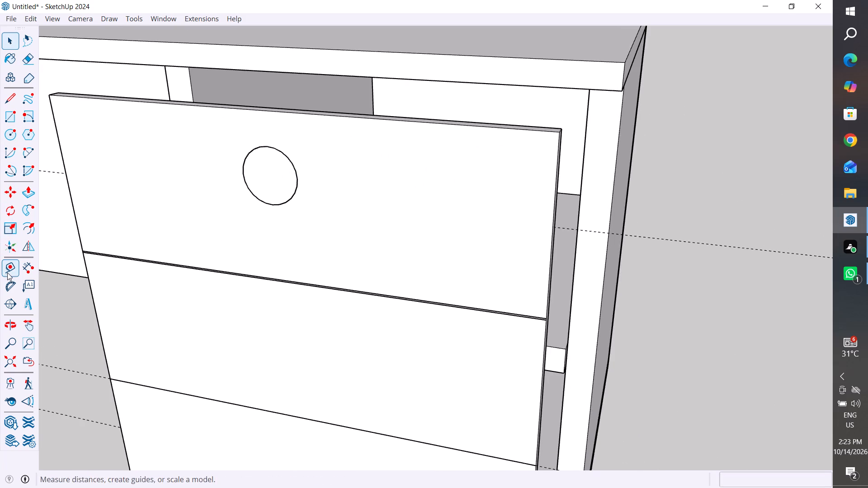
Offset the circle inward by about 1" to make a small concentric circle on the top section.
left_click(28, 227)
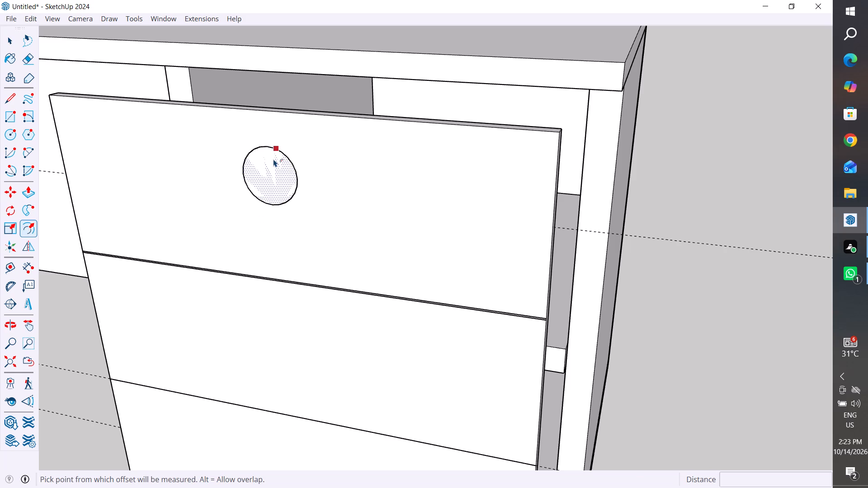
scroll(274, 159, "up", 3)
middle_click_drag(278, 159, 683, 122)
left_click_drag(401, 164, 401, 168)
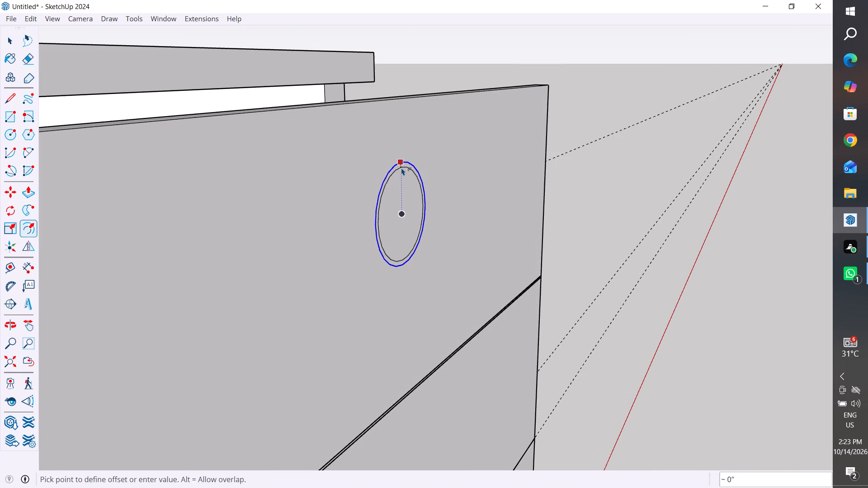
left_click_drag(401, 168, 406, 198)
left_click(16, 40)
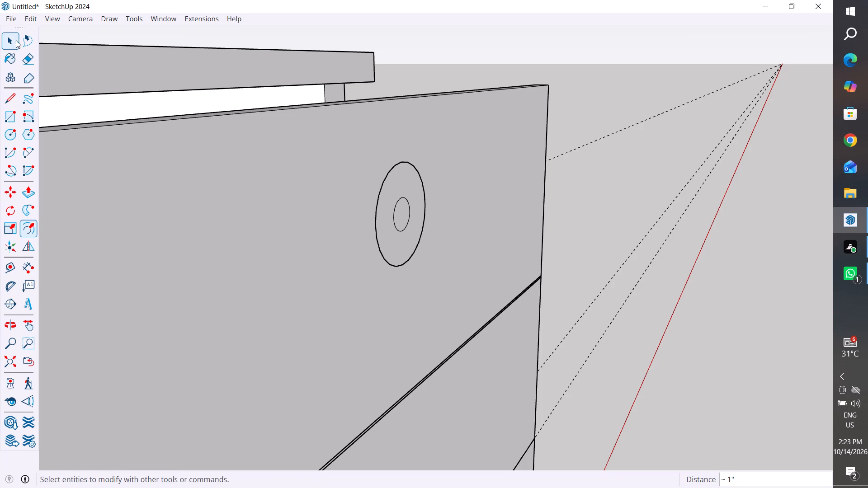
left_click(392, 52)
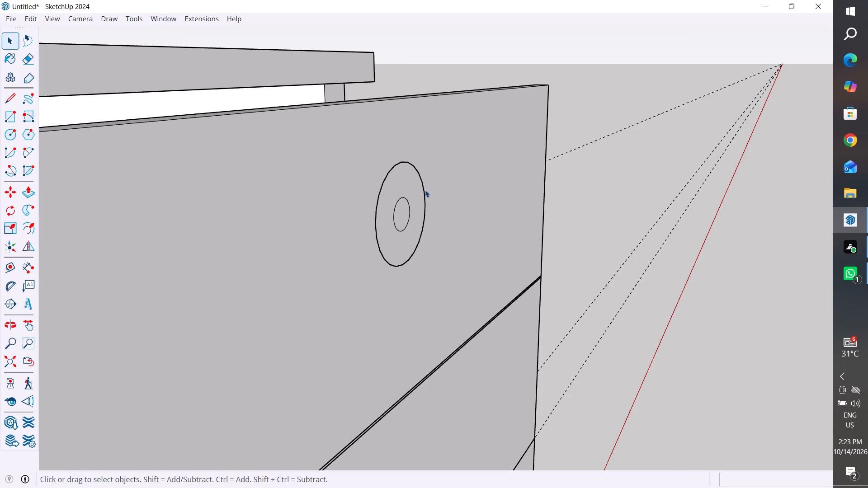
Delete the outer circle on the front panel's top section, keeping the small inner circle.
left_click(424, 189)
key("Delete")
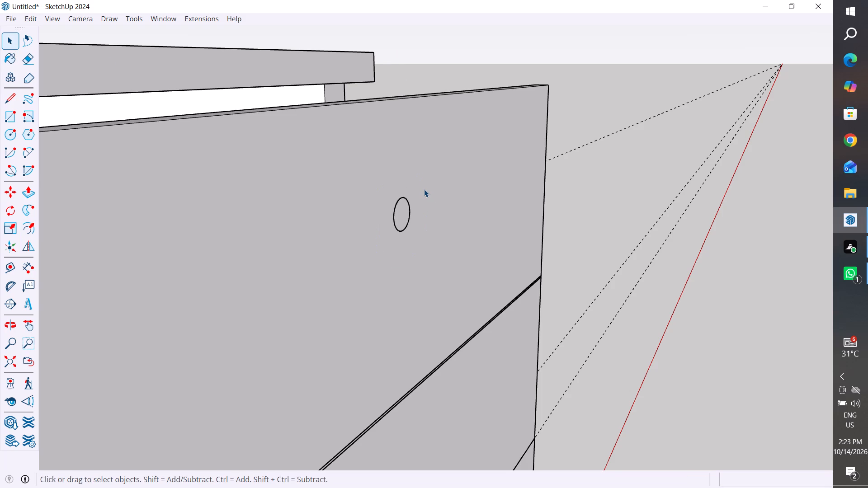
Examine the small circle's size and position on the front panel's top section from several angles.
scroll(415, 162, "down", 11)
middle_click_drag(446, 184, 207, 251)
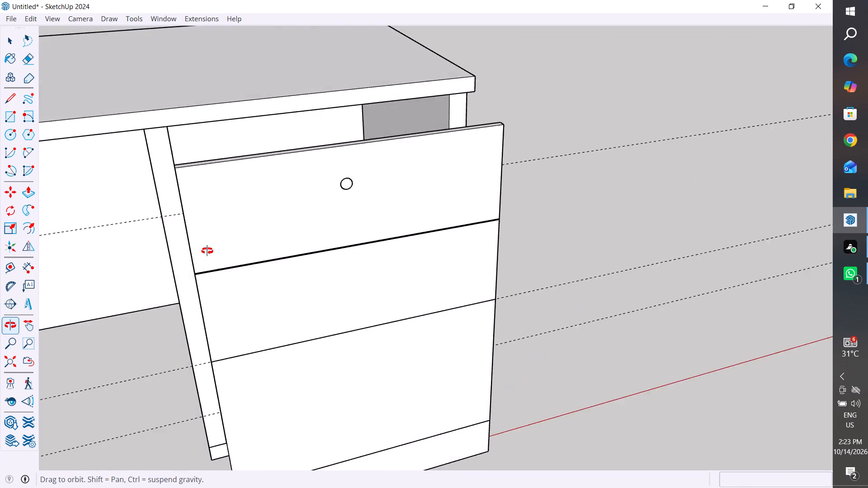
middle_click_drag(207, 251, 200, 248)
middle_click_drag(533, 145, 342, 177)
scroll(303, 171, "up", 4)
middle_click_drag(485, 164, 469, 179)
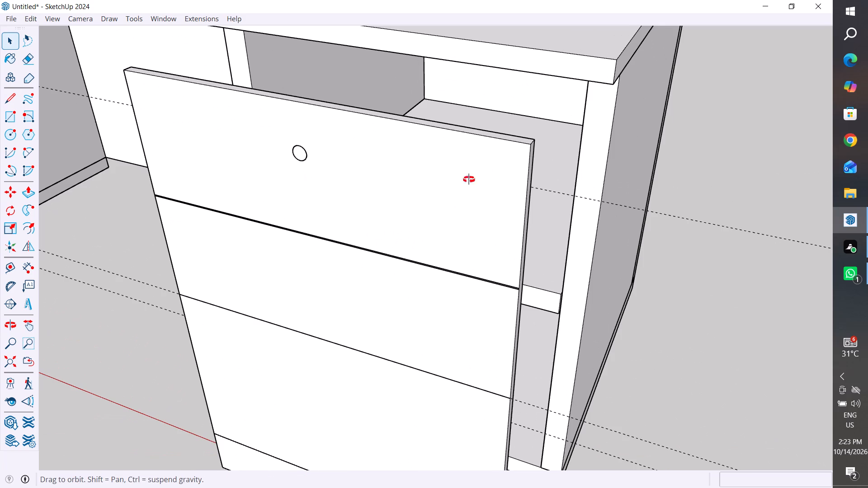
middle_click_drag(469, 179, 429, 186)
scroll(429, 175, "down", 10)
middle_click_drag(510, 75, 475, 19)
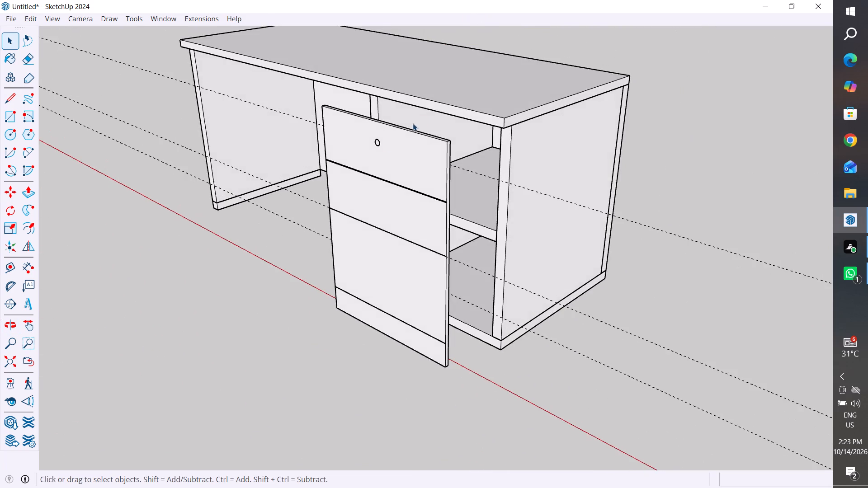
Push/pull the small circle 1" outward from the front panel's top section to form a knob stem.
scroll(397, 136, "up", 9)
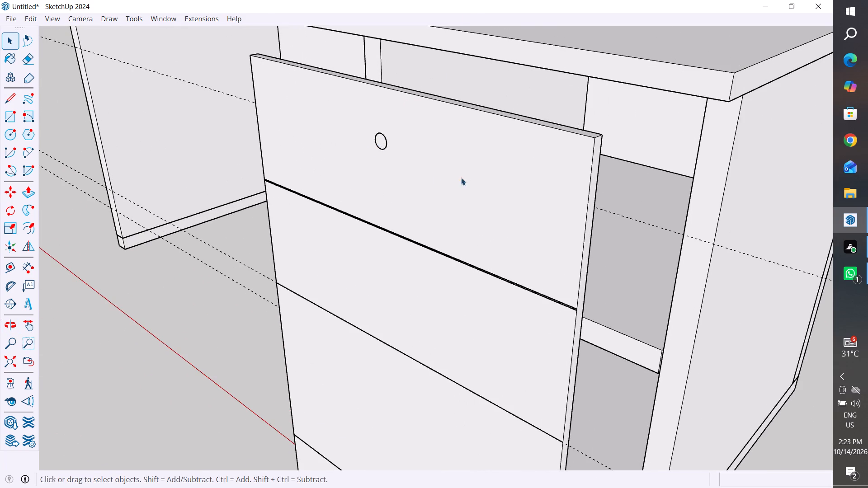
scroll(387, 149, "up", 4)
left_click(377, 131)
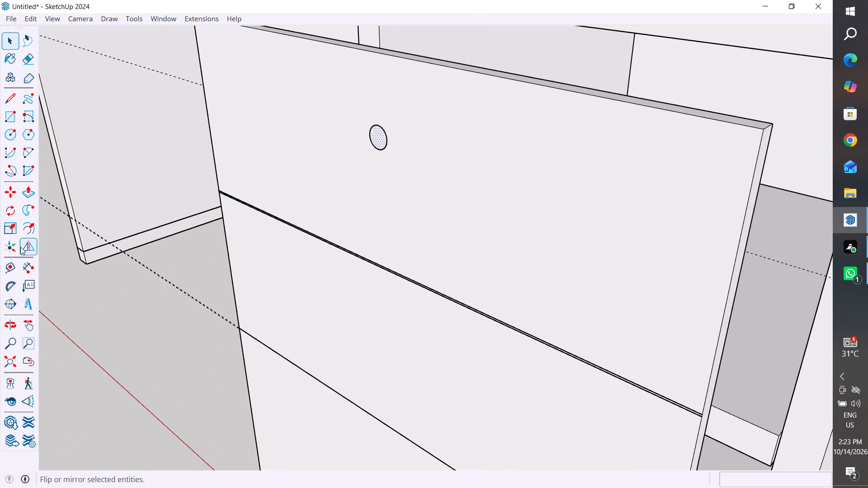
left_click(28, 193)
left_click(378, 134)
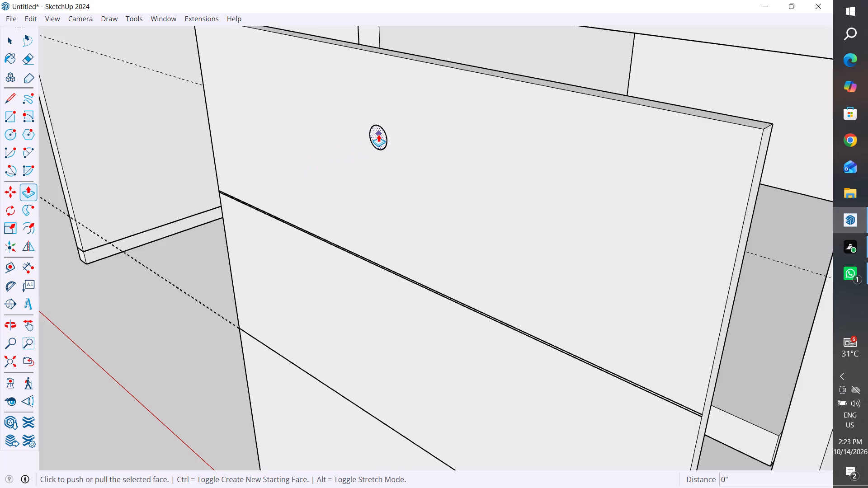
left_click(353, 147)
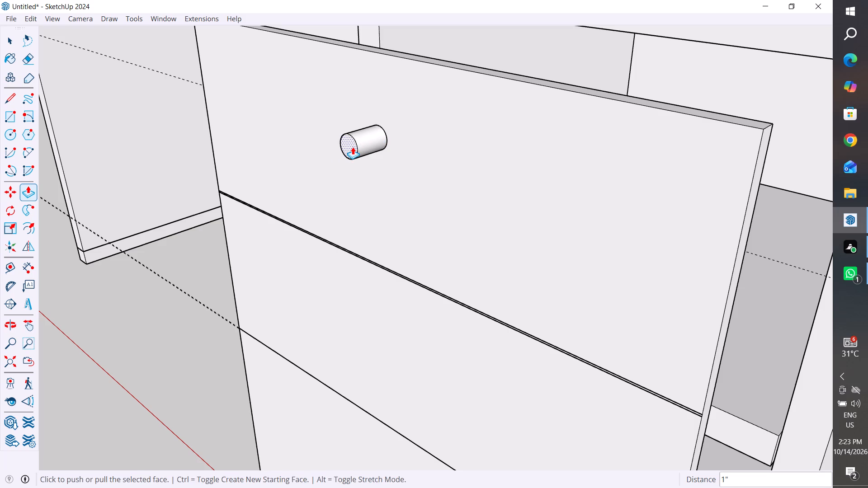
left_click(9, 35)
left_click(117, 301)
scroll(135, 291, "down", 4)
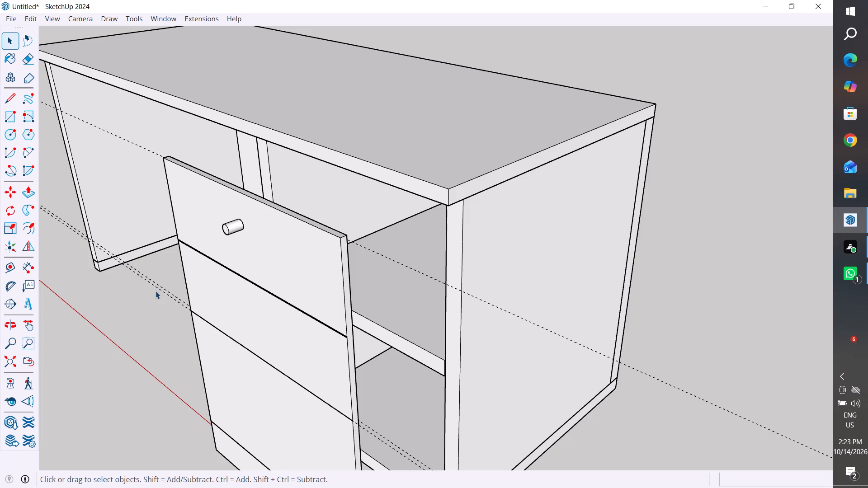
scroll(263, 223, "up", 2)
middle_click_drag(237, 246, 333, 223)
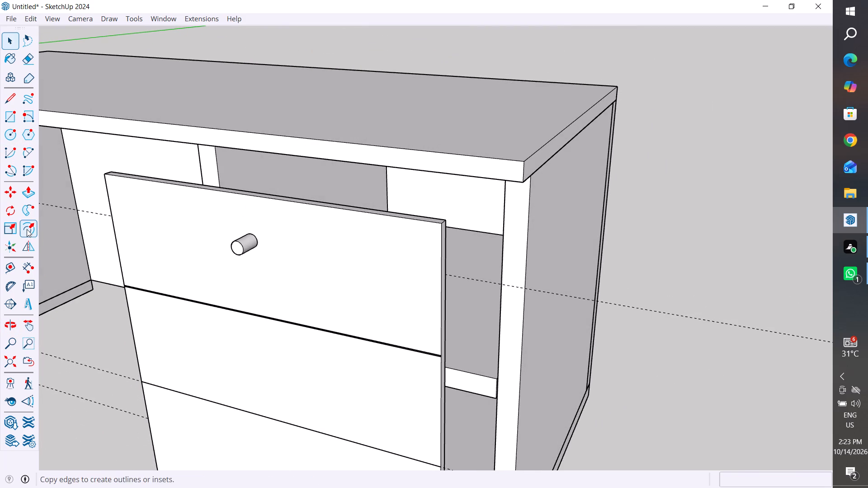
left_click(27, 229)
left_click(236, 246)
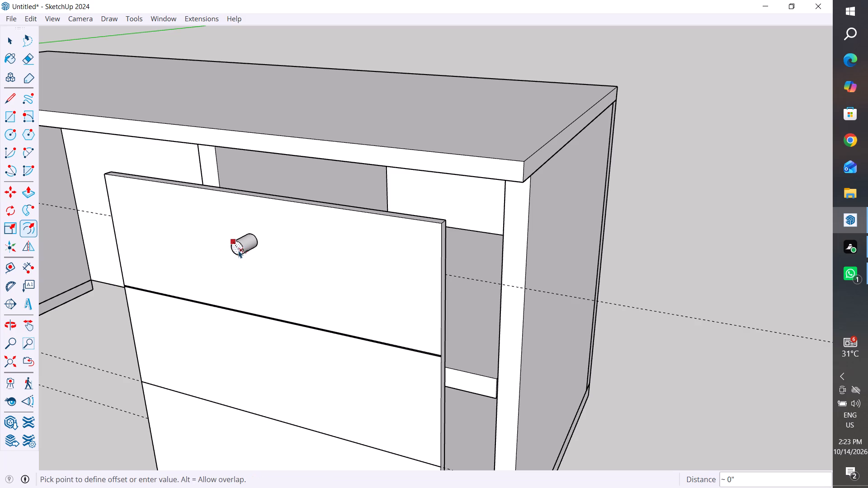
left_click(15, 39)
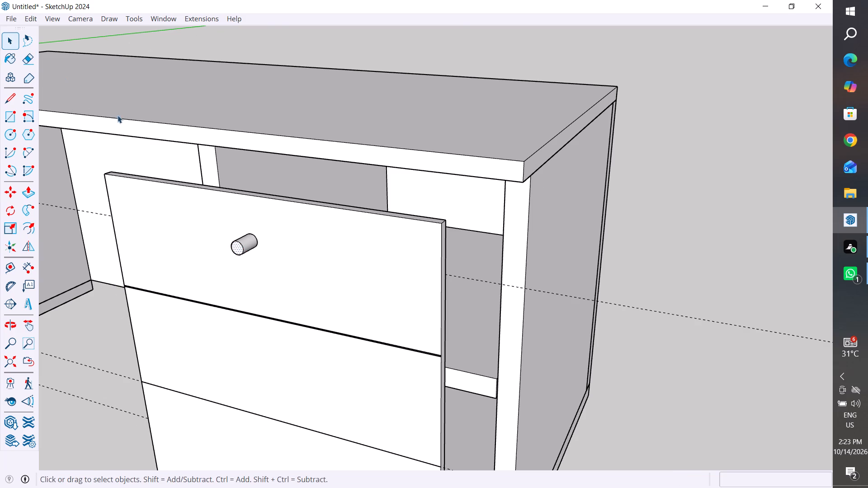
Offset the outer edge of the knob stem's front face outward to form a wider disc around its end.
left_click(33, 226)
scroll(217, 268, "up", 4)
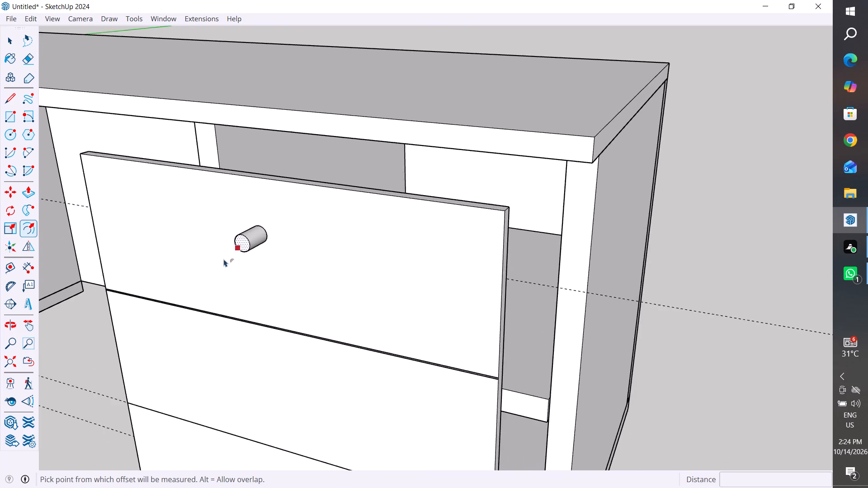
scroll(262, 224, "up", 7)
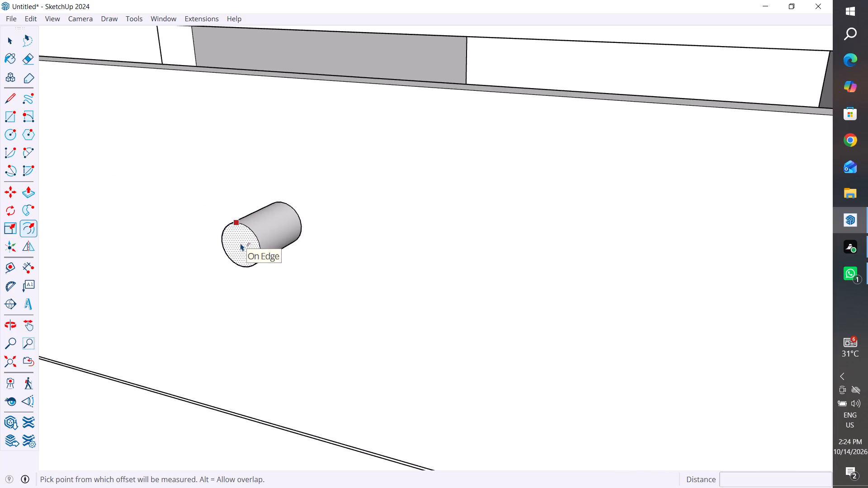
left_click(241, 243)
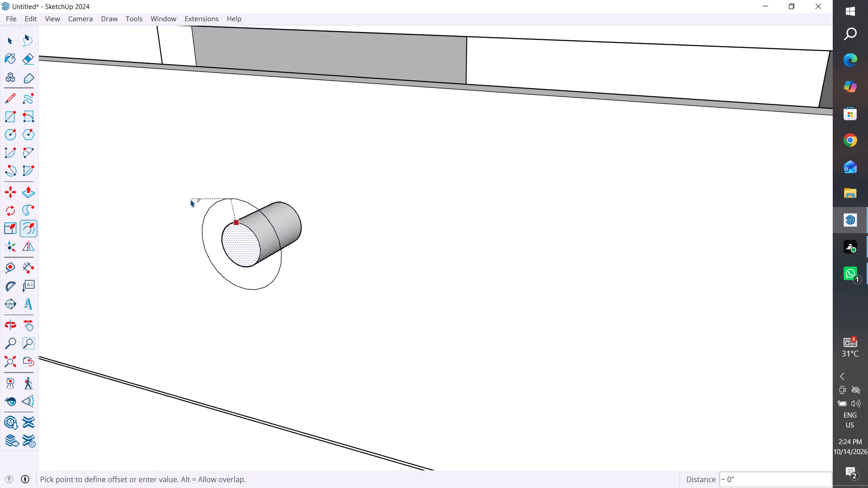
left_click(191, 199)
left_click(10, 43)
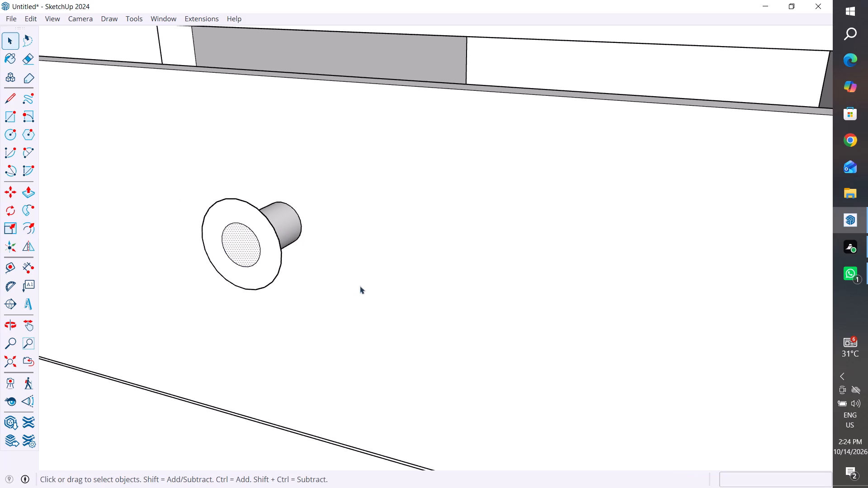
scroll(352, 299, "down", 11)
left_click(734, 278)
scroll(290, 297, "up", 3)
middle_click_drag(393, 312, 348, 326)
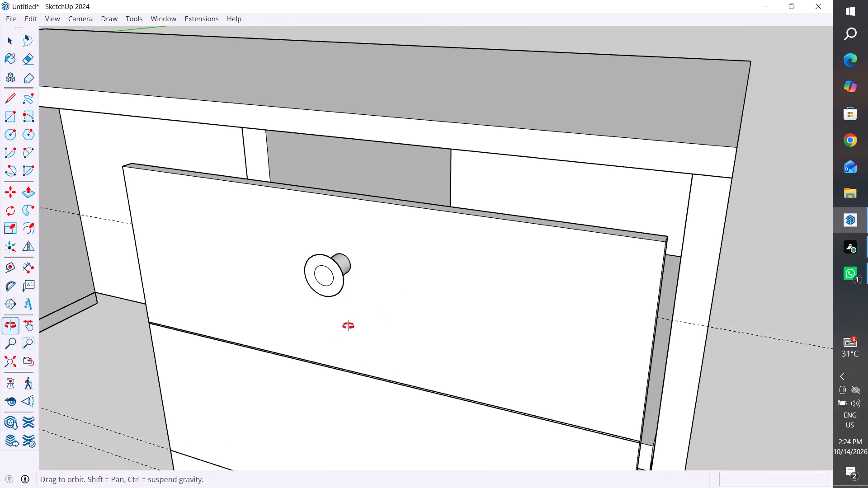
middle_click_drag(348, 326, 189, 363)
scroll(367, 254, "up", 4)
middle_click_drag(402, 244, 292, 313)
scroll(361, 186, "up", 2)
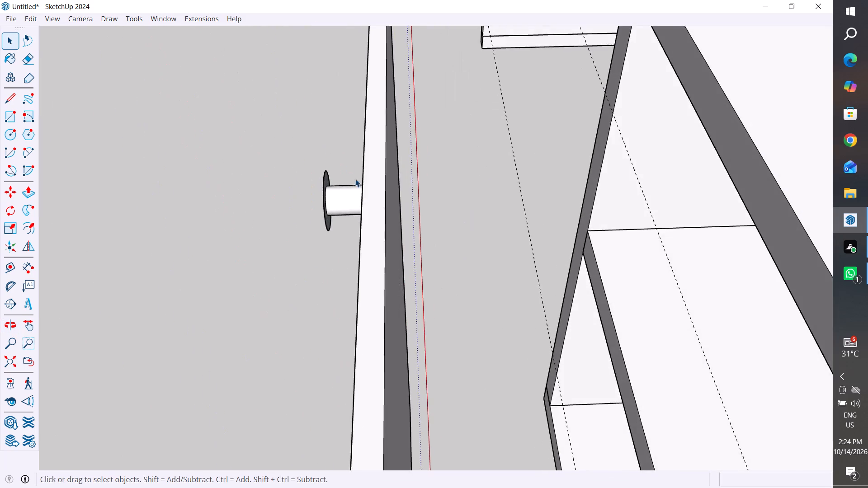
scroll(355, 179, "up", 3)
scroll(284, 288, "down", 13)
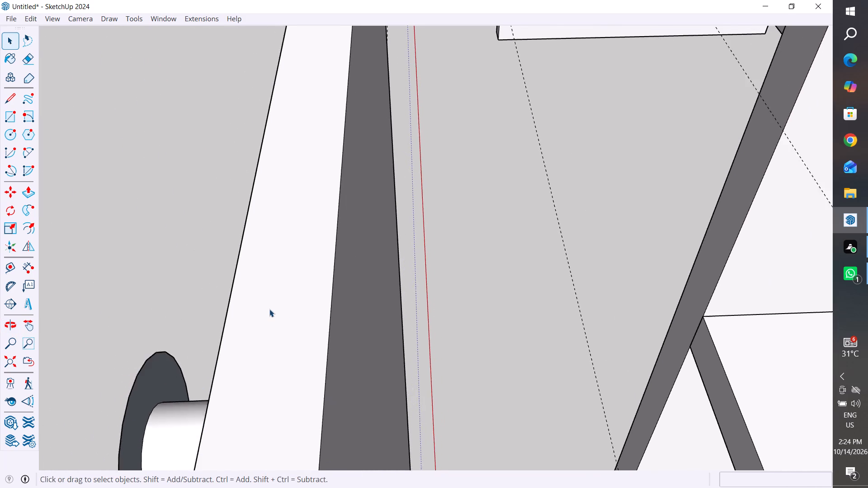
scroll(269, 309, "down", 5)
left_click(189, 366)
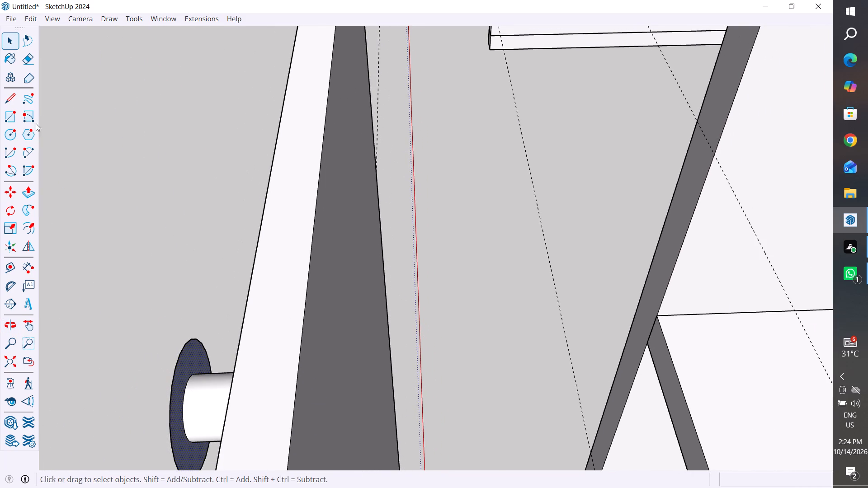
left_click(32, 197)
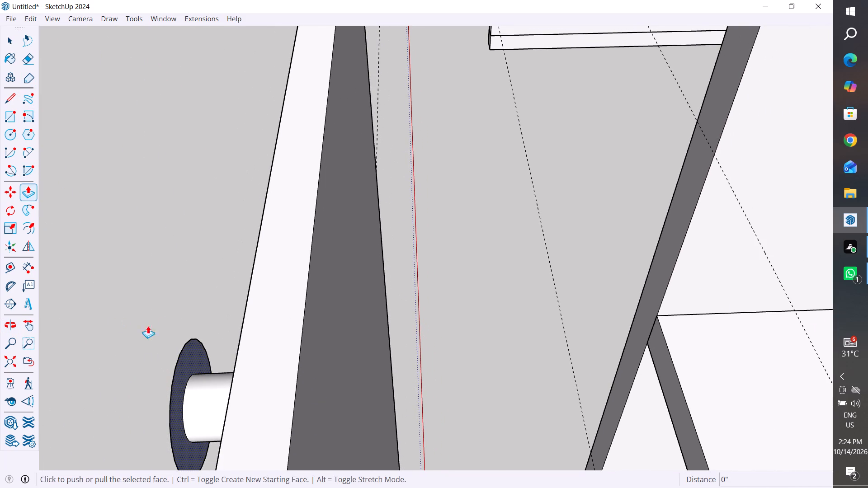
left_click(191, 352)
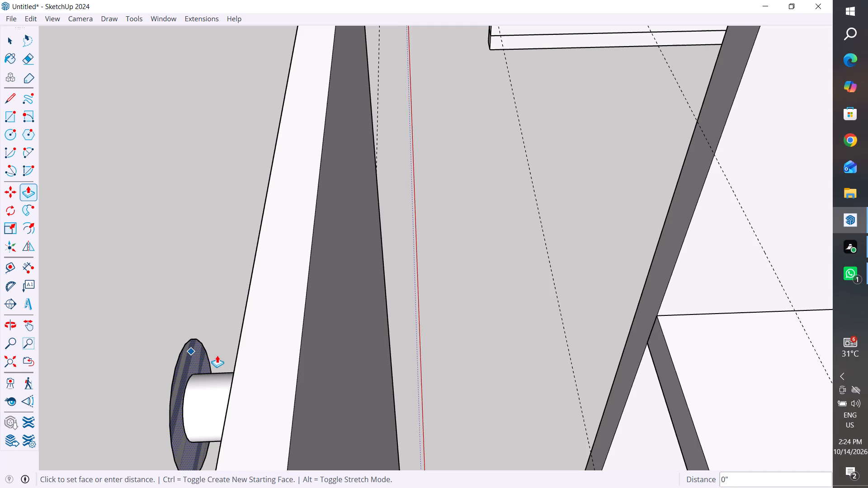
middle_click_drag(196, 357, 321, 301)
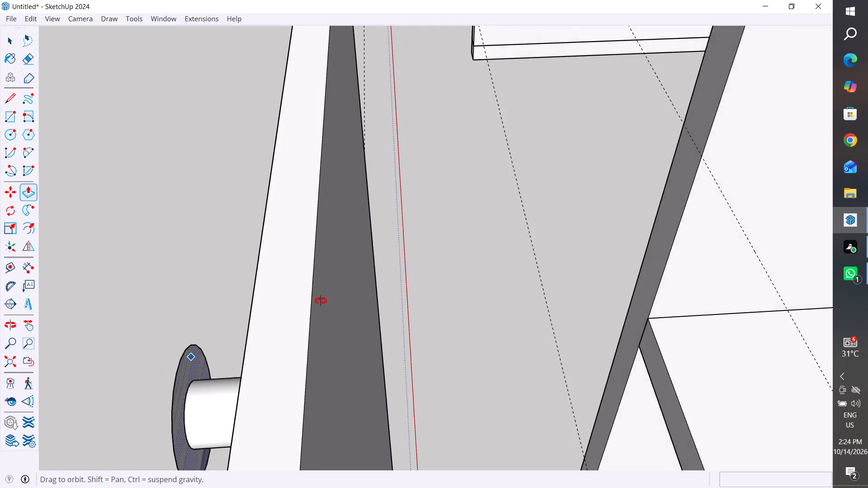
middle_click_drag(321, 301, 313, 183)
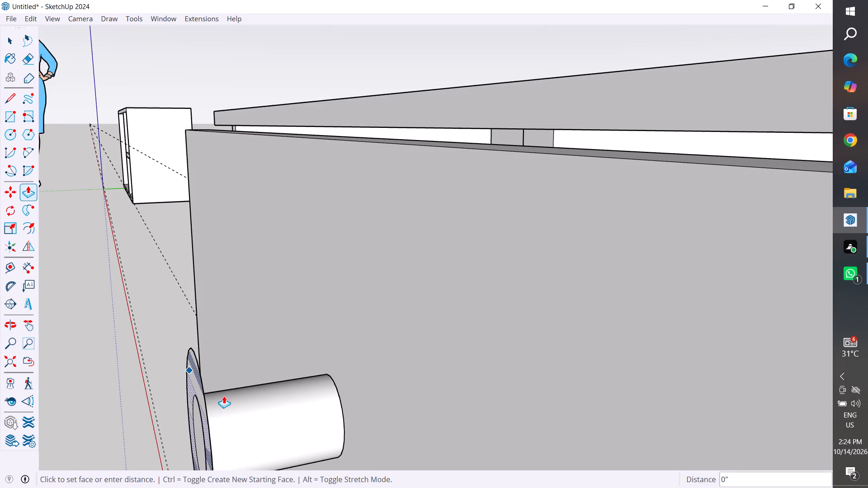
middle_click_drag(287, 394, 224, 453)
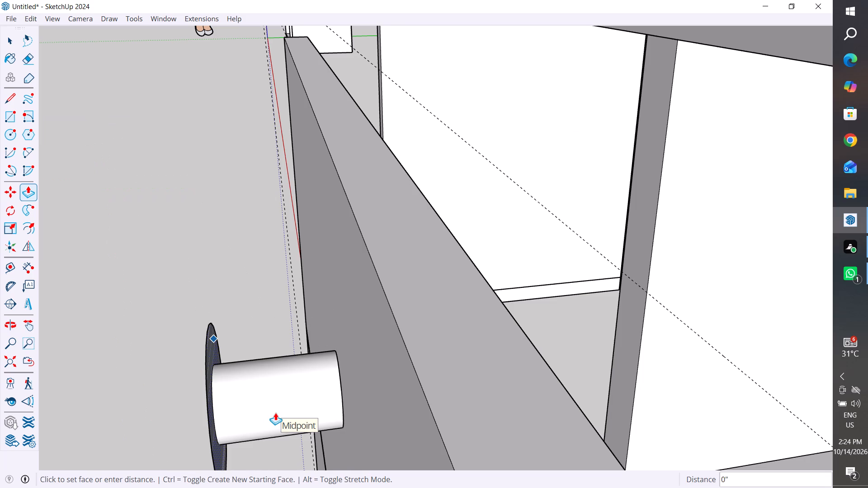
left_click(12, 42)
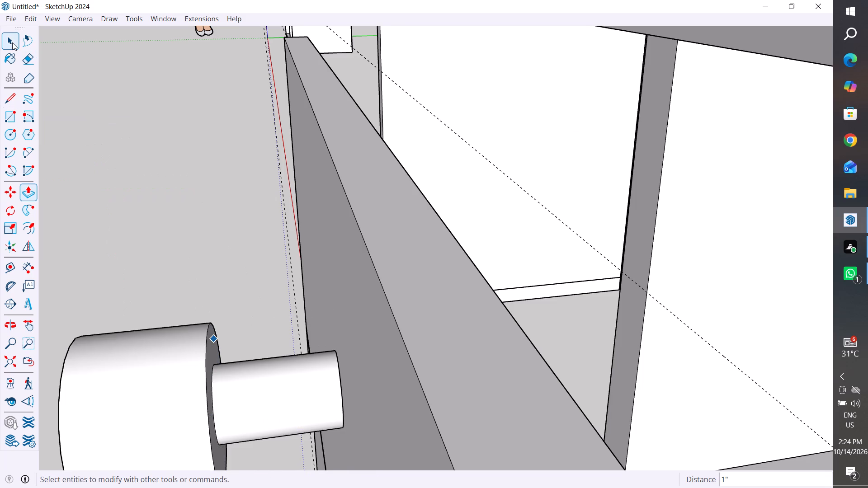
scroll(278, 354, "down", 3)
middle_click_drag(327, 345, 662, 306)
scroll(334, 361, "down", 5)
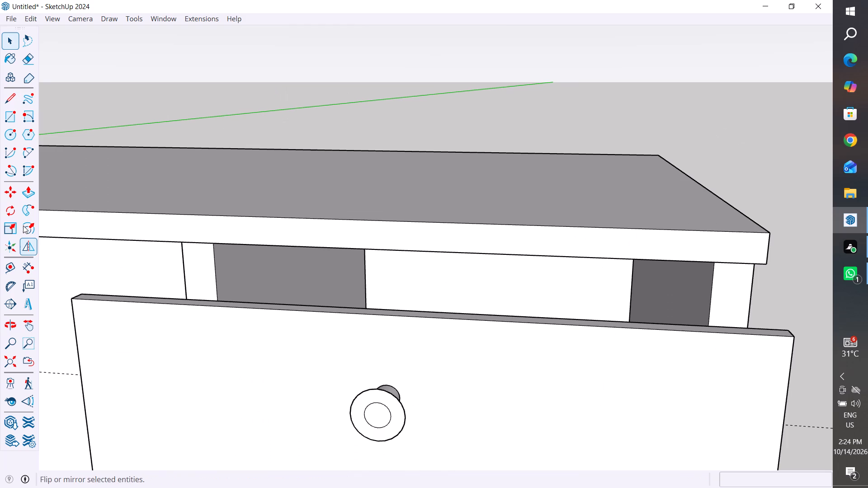
Push/pull the ring face around the knob stem's end 1" outward, away from the front panel.
left_click(27, 195)
scroll(419, 366, "down", 4)
scroll(388, 436, "up", 2)
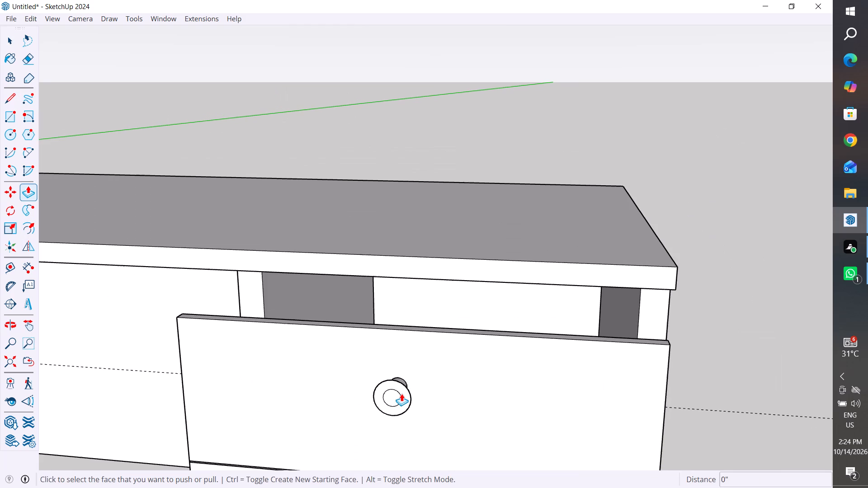
scroll(401, 394, "up", 1)
left_click_drag(410, 389, 402, 394)
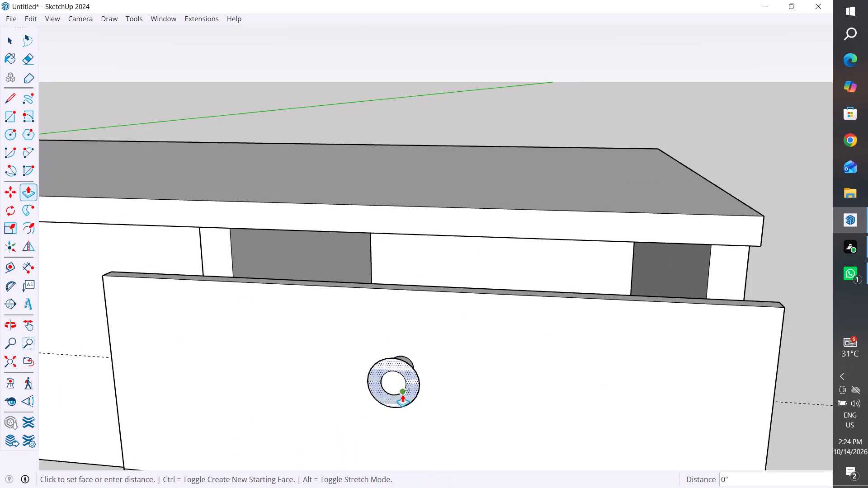
left_click_drag(402, 394, 408, 400)
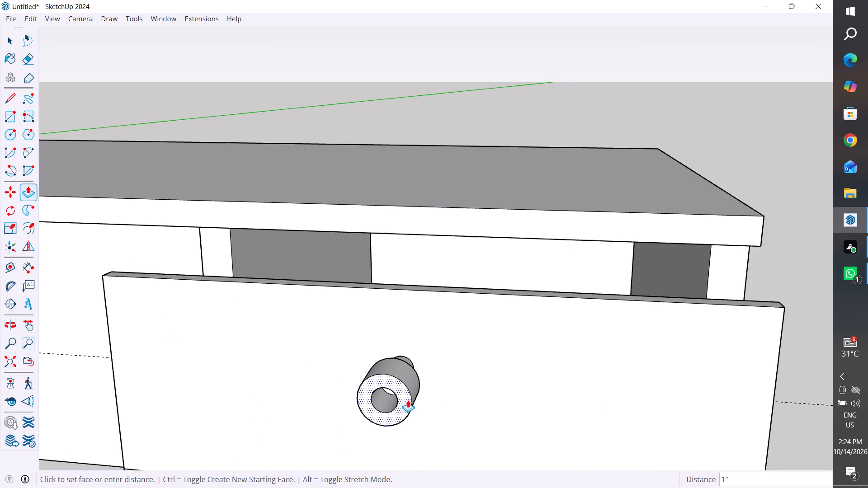
left_click_drag(408, 400, 403, 398)
scroll(560, 345, "down", 5)
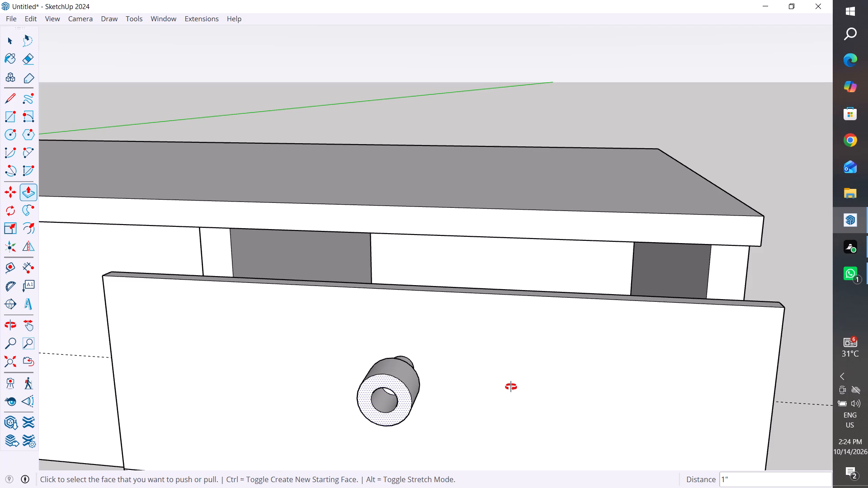
middle_click_drag(608, 348, 373, 396)
scroll(422, 376, "up", 12)
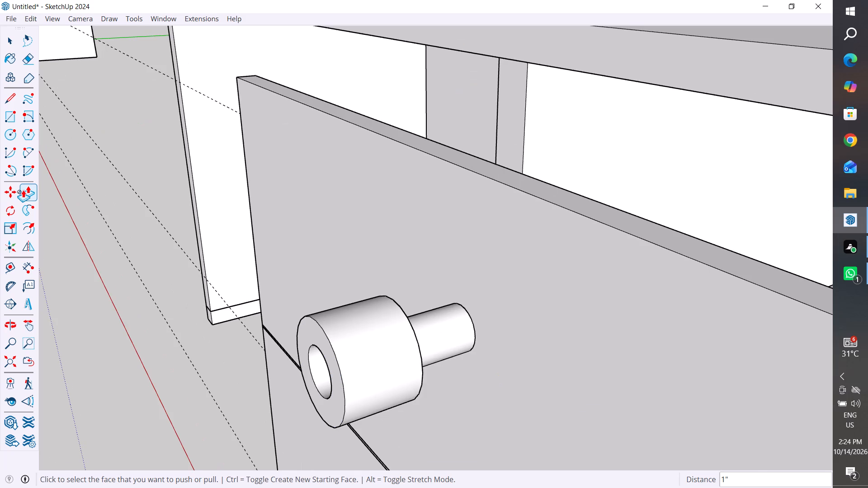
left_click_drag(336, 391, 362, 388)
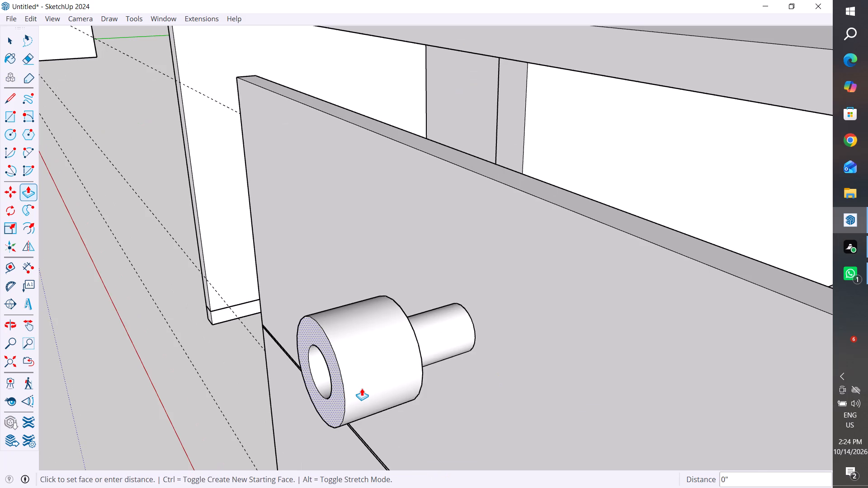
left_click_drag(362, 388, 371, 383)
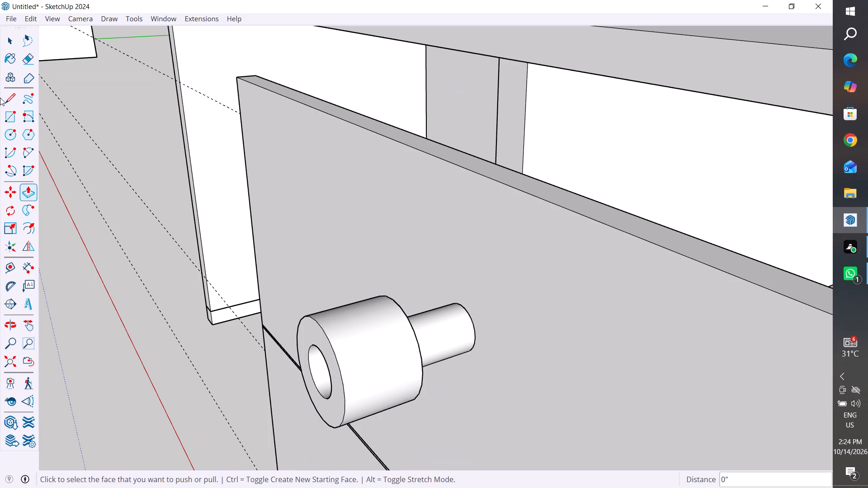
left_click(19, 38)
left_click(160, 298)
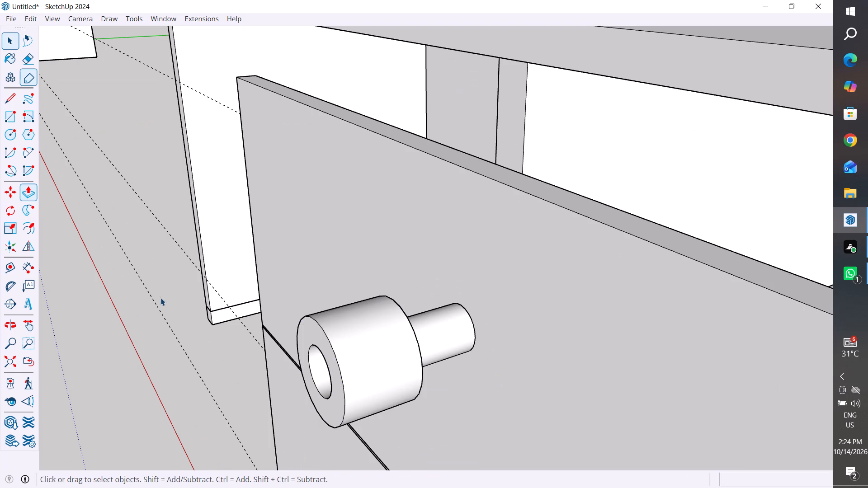
Push the knob head's front ring face about 2" back toward the front panel so the head wraps around the stem.
scroll(553, 188, "down", 6)
scroll(487, 291, "down", 3)
scroll(519, 253, "up", 8)
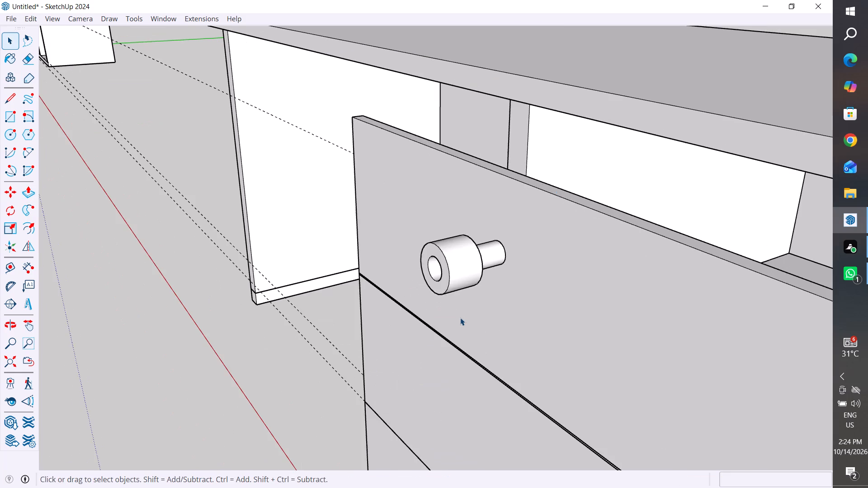
scroll(460, 318, "up", 5)
left_click(397, 231)
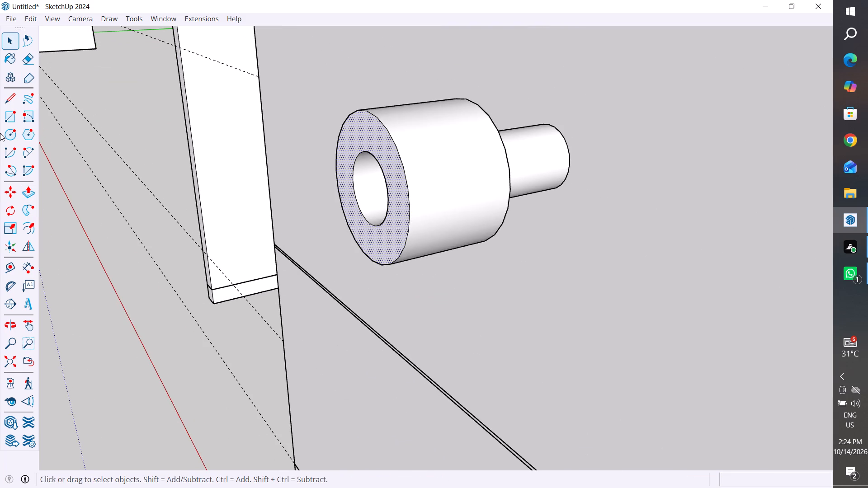
left_click(26, 192)
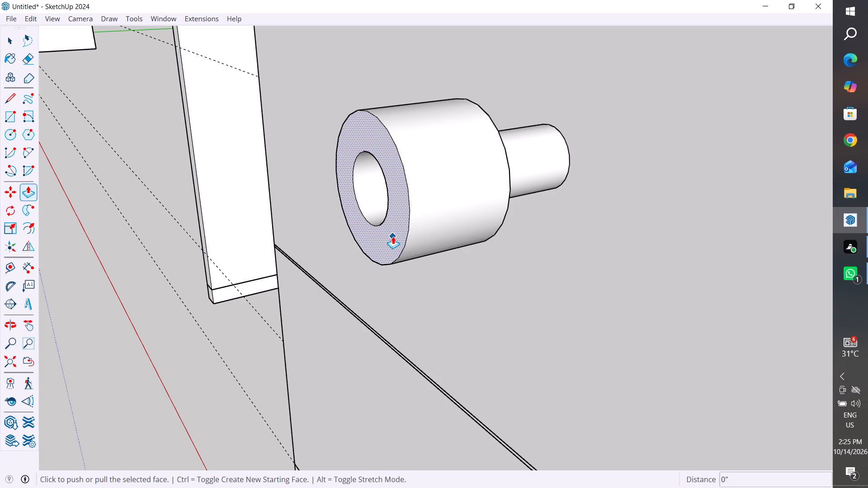
left_click_drag(393, 236, 422, 229)
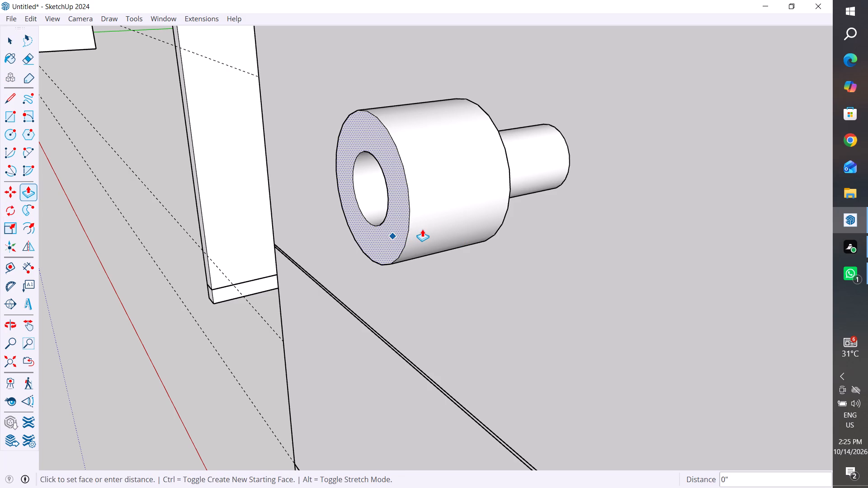
left_click_drag(422, 229, 558, 184)
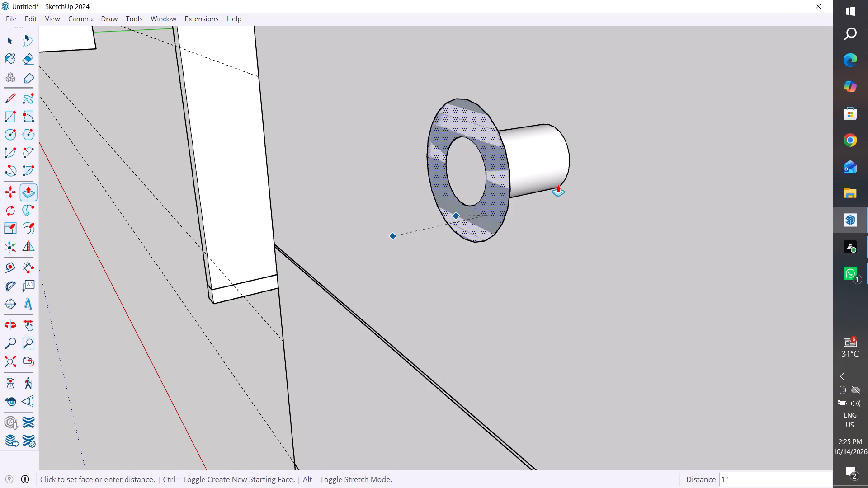
left_click_drag(558, 184, 533, 184)
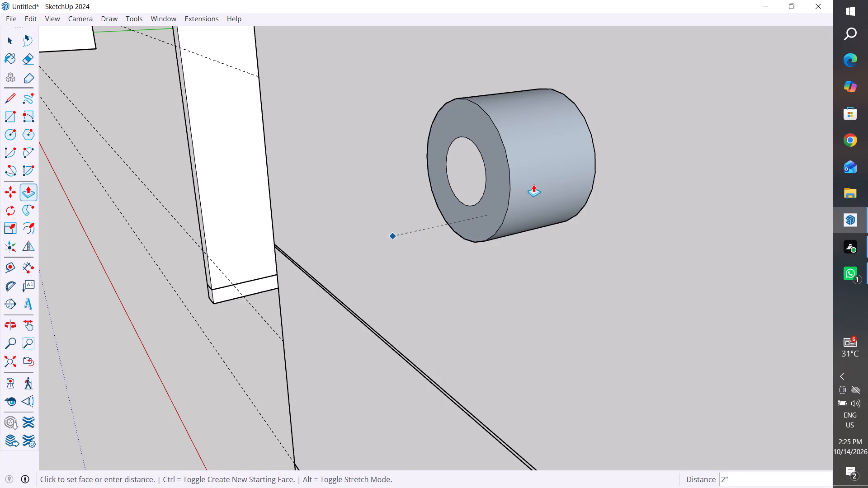
left_click_drag(533, 184, 525, 187)
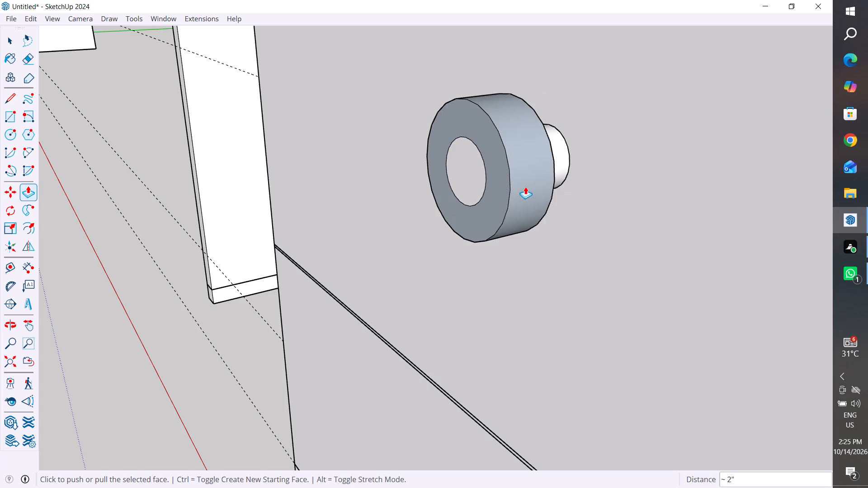
left_click(5, 41)
Reverse the faces of the knob head's outer cylindrical side and its front ring.
scroll(527, 229, "down", 3)
middle_click_drag(622, 192, 621, 193)
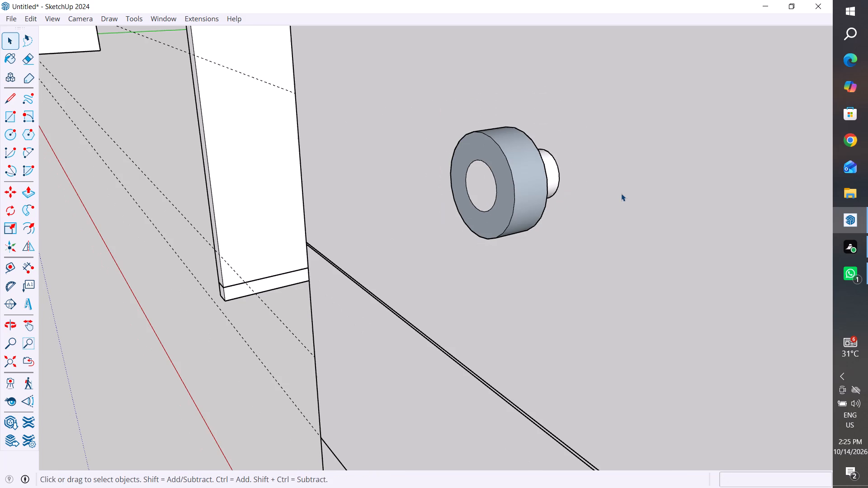
middle_click_drag(621, 193, 410, 264)
middle_click_drag(417, 305, 608, 289)
middle_click_drag(608, 289, 609, 289)
triple_click(510, 190)
left_click(510, 190)
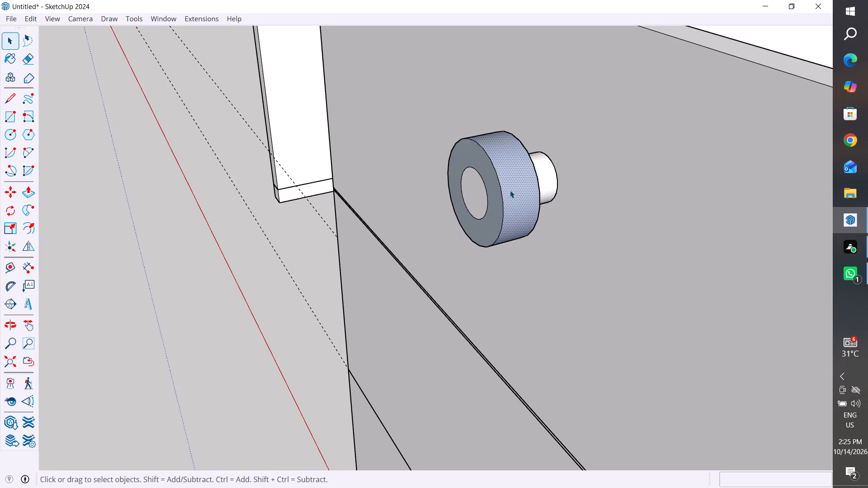
right_click(510, 190)
left_click(567, 312)
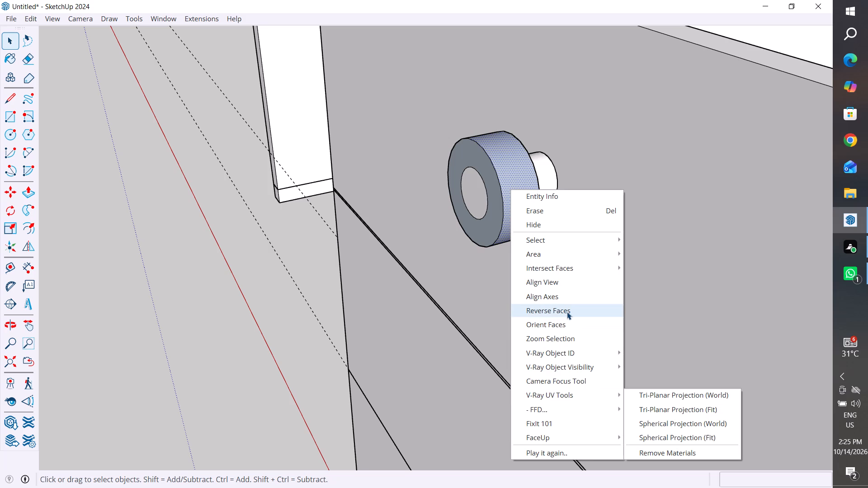
left_click(495, 222)
right_click(495, 222)
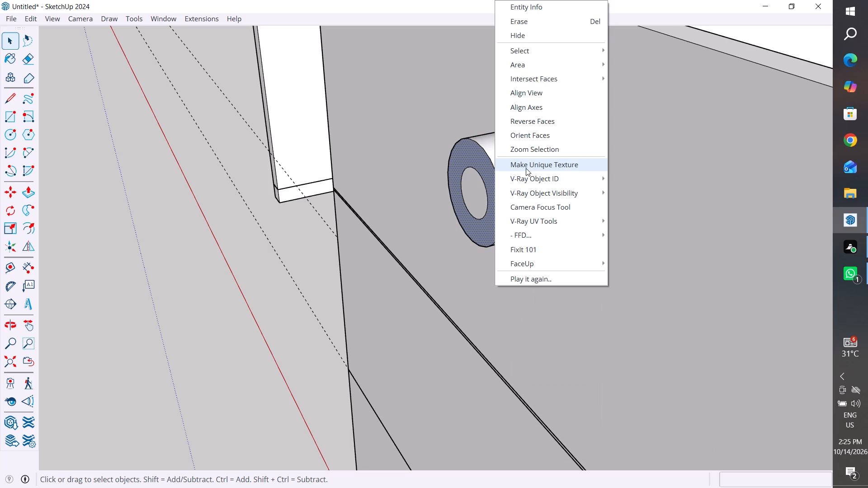
left_click(559, 124)
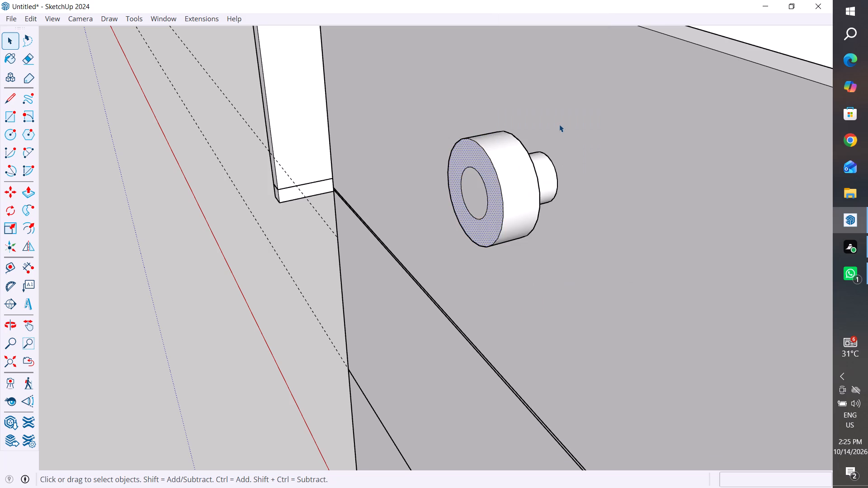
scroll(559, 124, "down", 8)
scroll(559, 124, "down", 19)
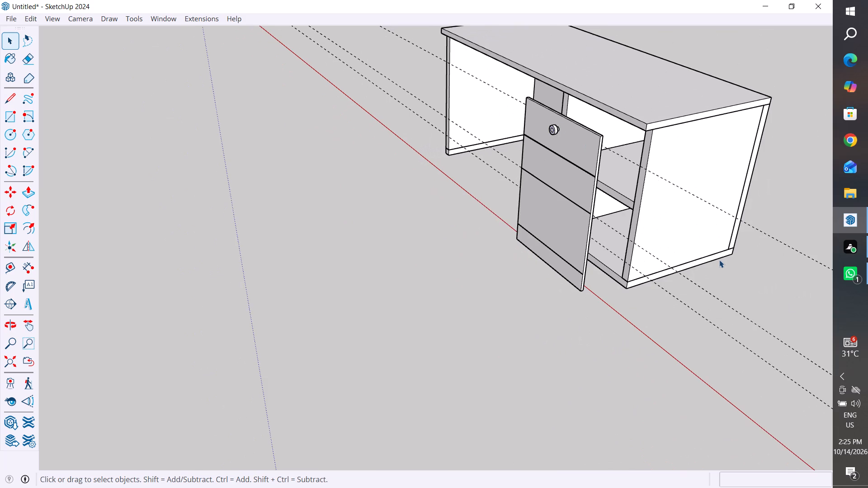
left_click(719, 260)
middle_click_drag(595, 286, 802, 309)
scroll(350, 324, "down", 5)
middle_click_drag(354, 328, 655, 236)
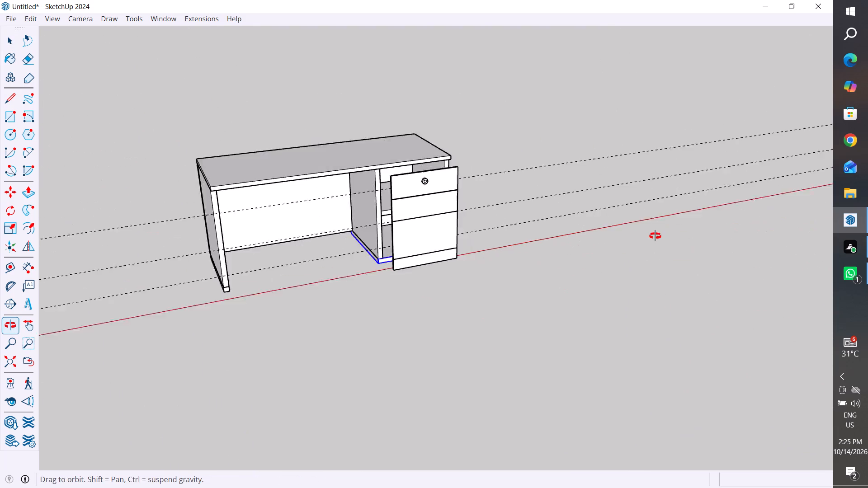
Select the three dashed guide lines running past the desk and delete them.
middle_click_drag(655, 236, 657, 235)
scroll(393, 217, "up", 4)
left_click_drag(654, 119, 585, 244)
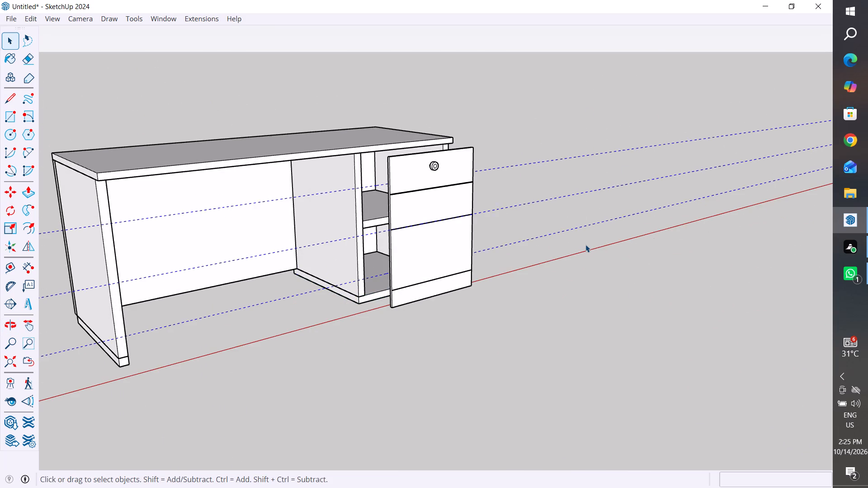
key("Delete")
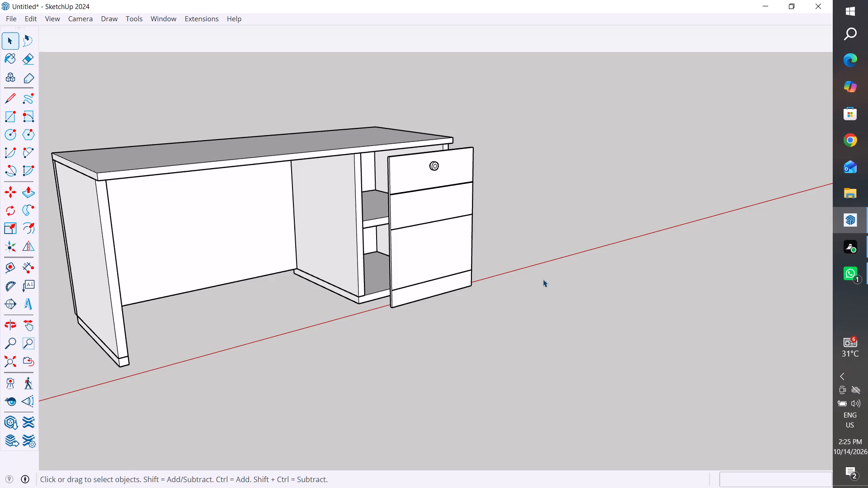
Examine the desk from the front, end and back, and inspect the knob on the pulled-out front panel.
scroll(522, 280, "down", 3)
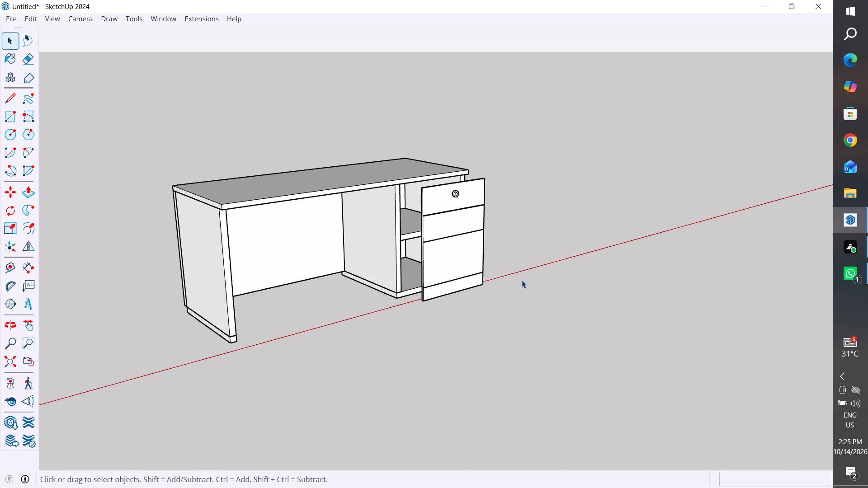
middle_click_drag(522, 280, 867, 269)
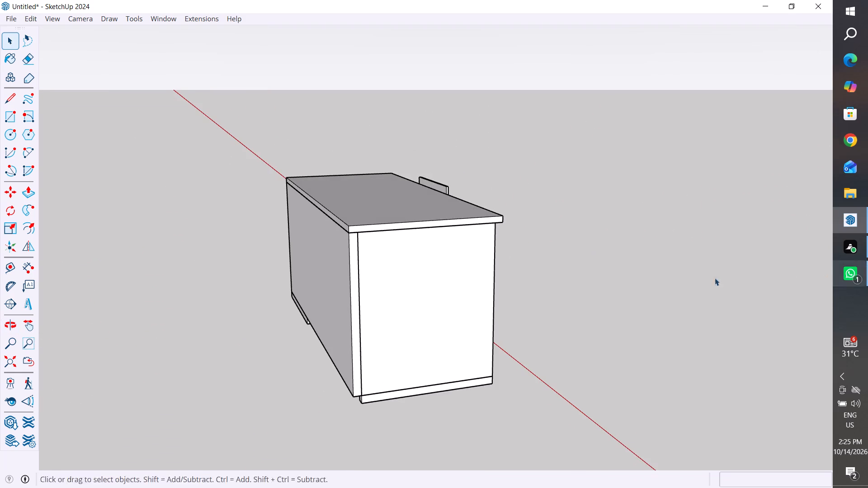
middle_click_drag(641, 300, 499, 265)
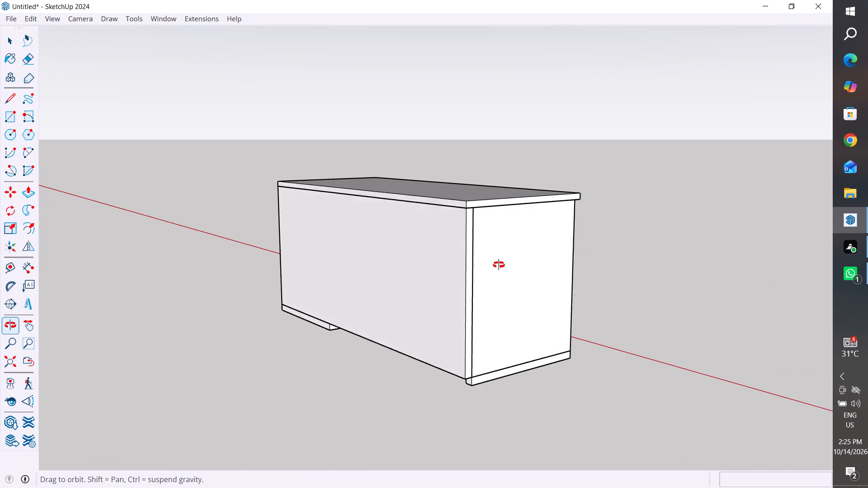
middle_click_drag(499, 265, 327, 264)
scroll(568, 277, "down", 4)
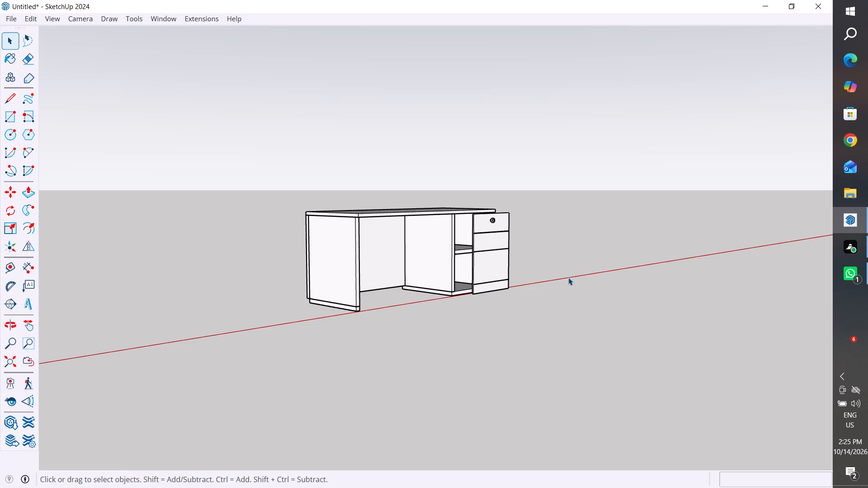
scroll(434, 280, "down", 4)
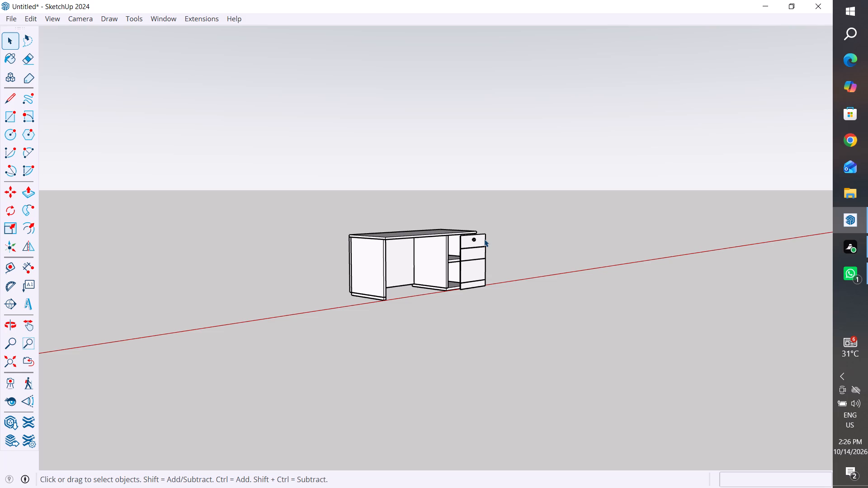
middle_click_drag(564, 311, 464, 389)
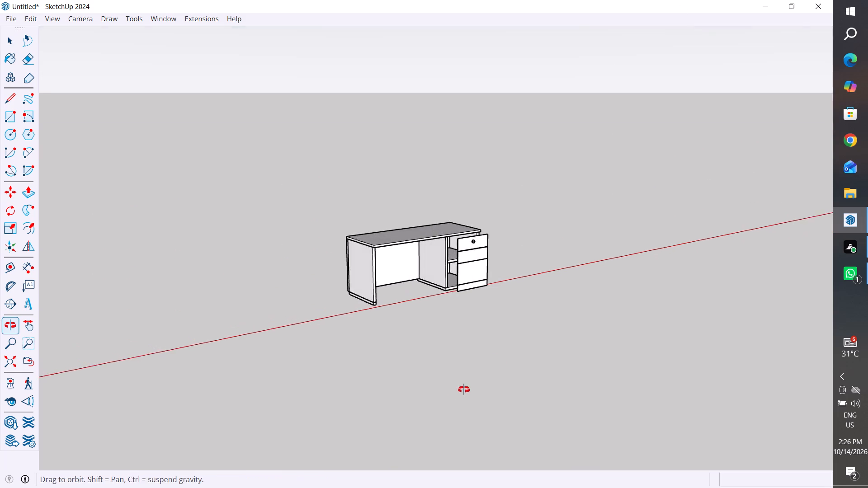
middle_click_drag(464, 389, 453, 398)
scroll(528, 279, "up", 5)
scroll(455, 267, "up", 9)
middle_click_drag(505, 223, 508, 254)
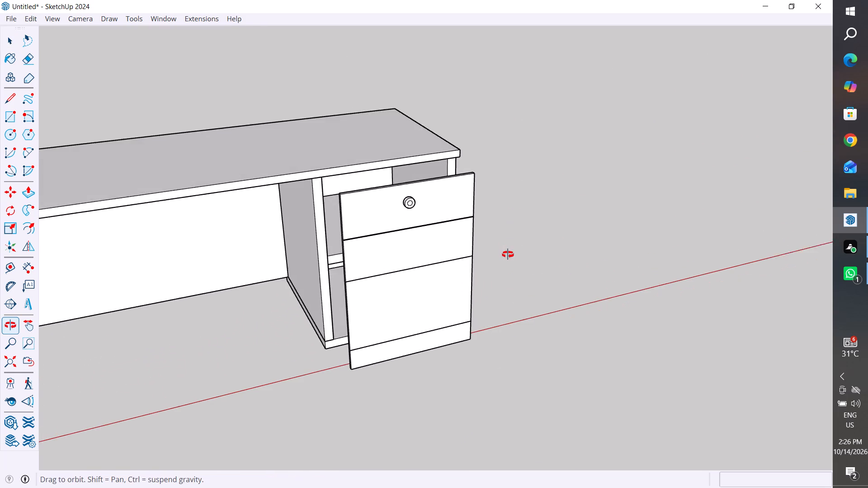
middle_click_drag(508, 254, 507, 255)
scroll(420, 270, "up", 2)
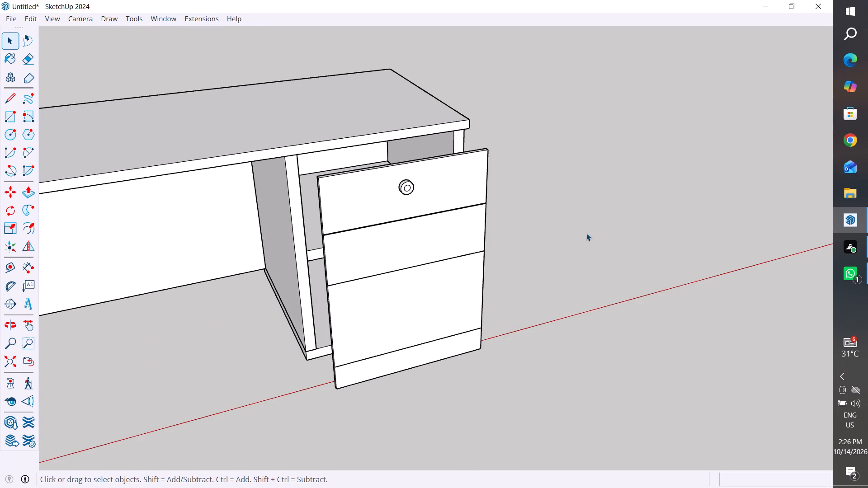
scroll(465, 291, "down", 2)
middle_click_drag(571, 240, 518, 299)
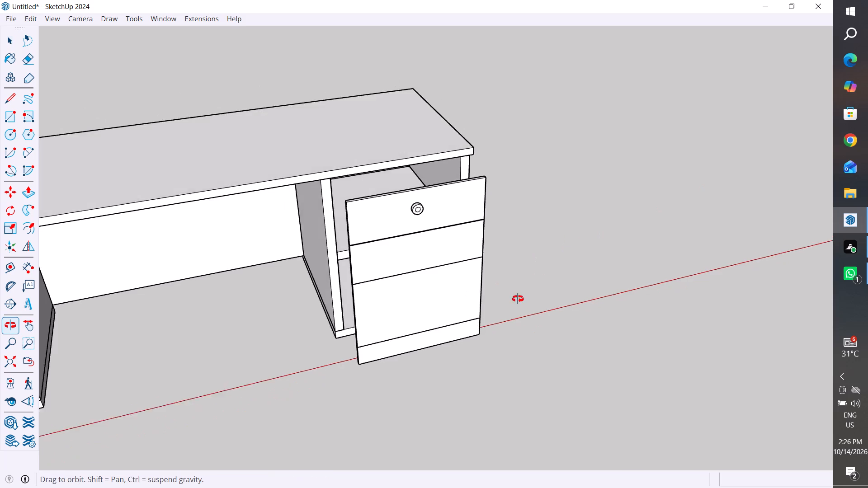
middle_click_drag(518, 299, 509, 337)
middle_click_drag(604, 244, 596, 295)
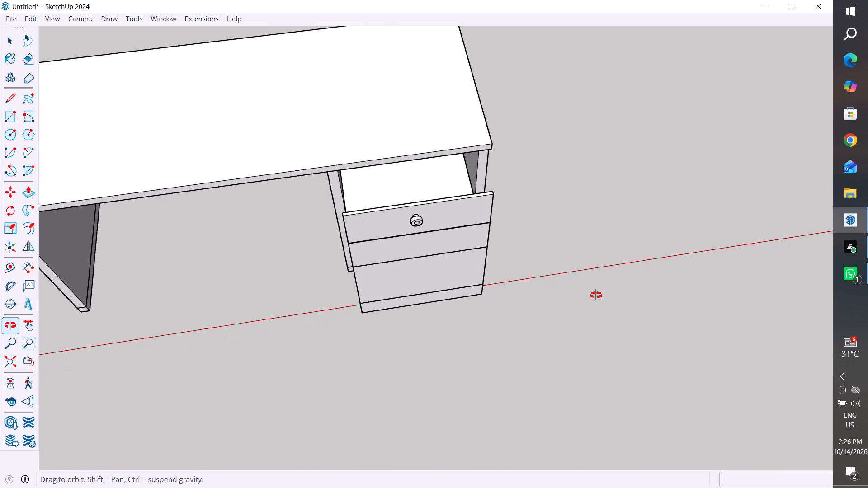
middle_click_drag(596, 295, 584, 279)
scroll(608, 227, "up", 4)
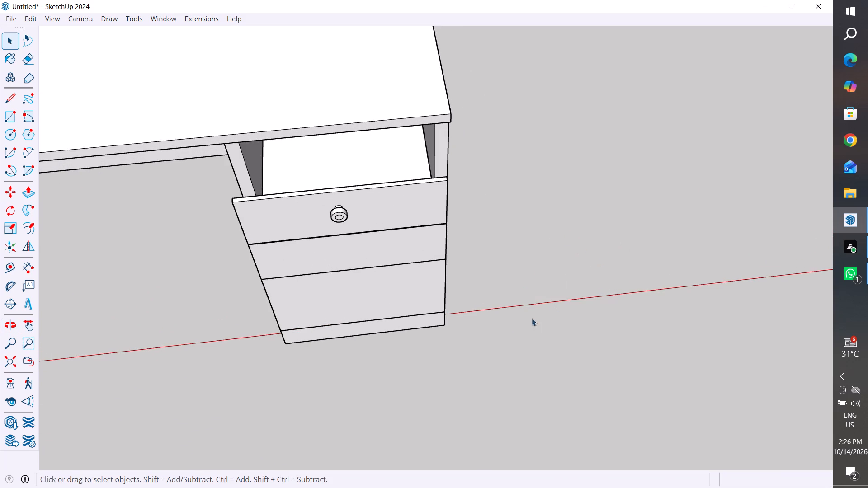
left_click(521, 332)
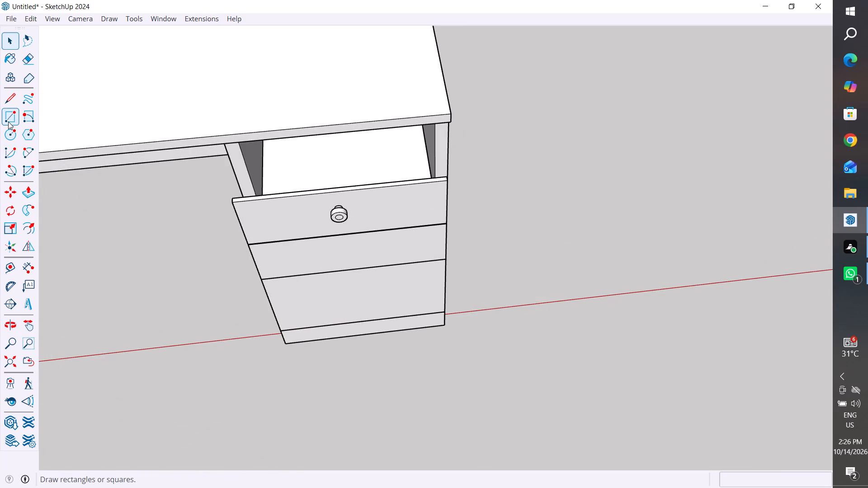
Draw an open U-shaped handle path beside the desk: a 6" line with a parallel 1" leg at each end.
left_click(12, 96)
scroll(491, 235, "down", 5)
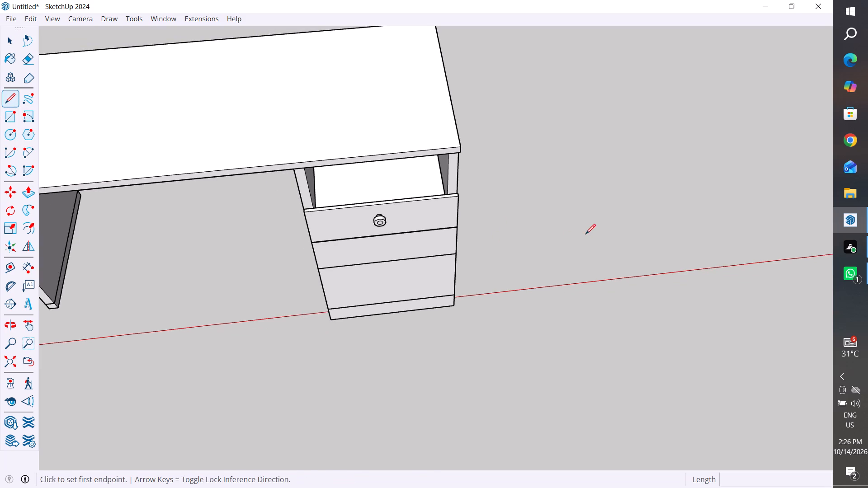
left_click(585, 234)
left_click(621, 230)
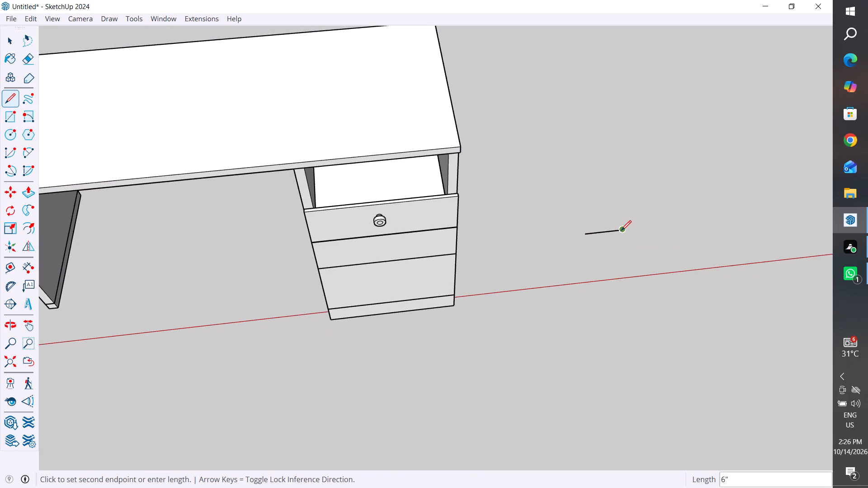
scroll(621, 230, "up", 8)
left_click(618, 216)
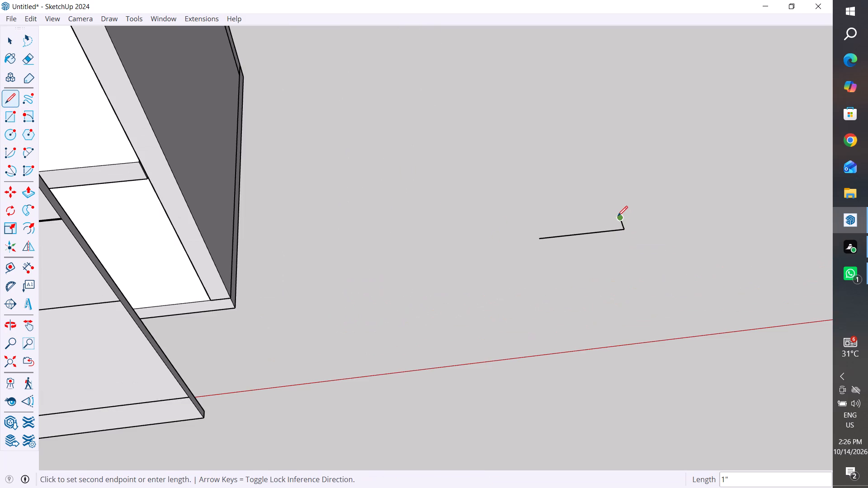
key("space")
left_click(12, 102)
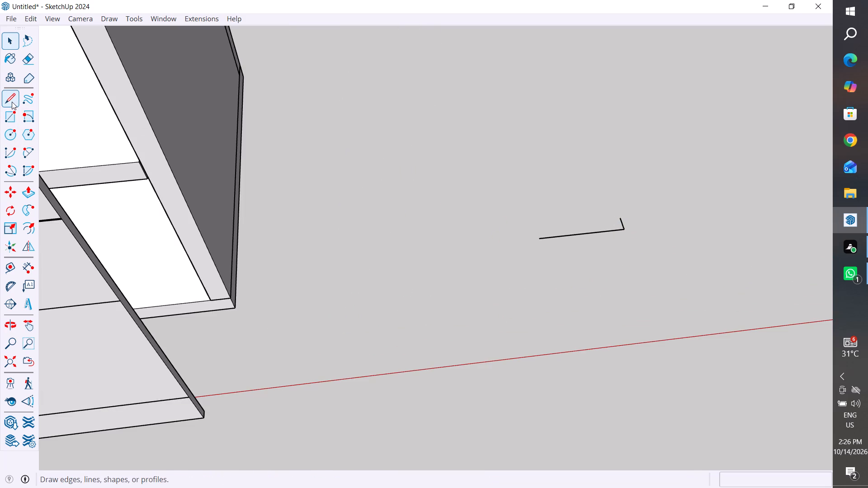
left_click(537, 238)
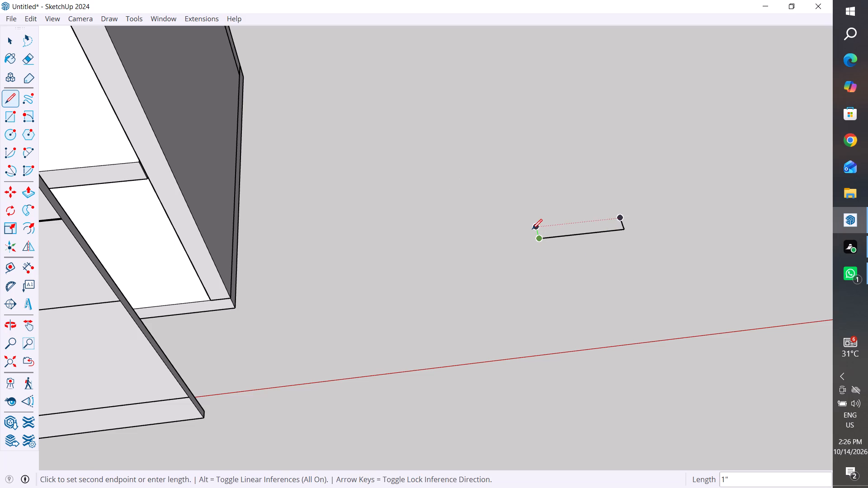
left_click(532, 229)
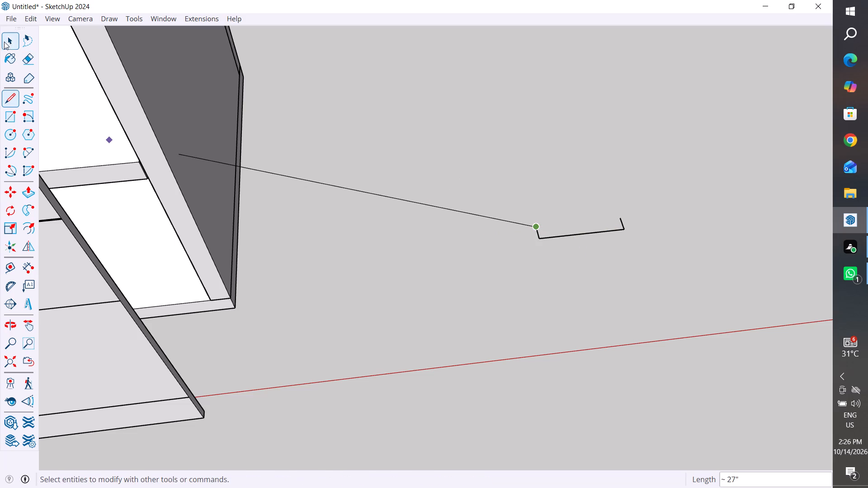
left_click(8, 39)
Draw a two-point arc tangent to both edges across the corner at one end of the U-shaped path.
scroll(38, 173, "up", 3)
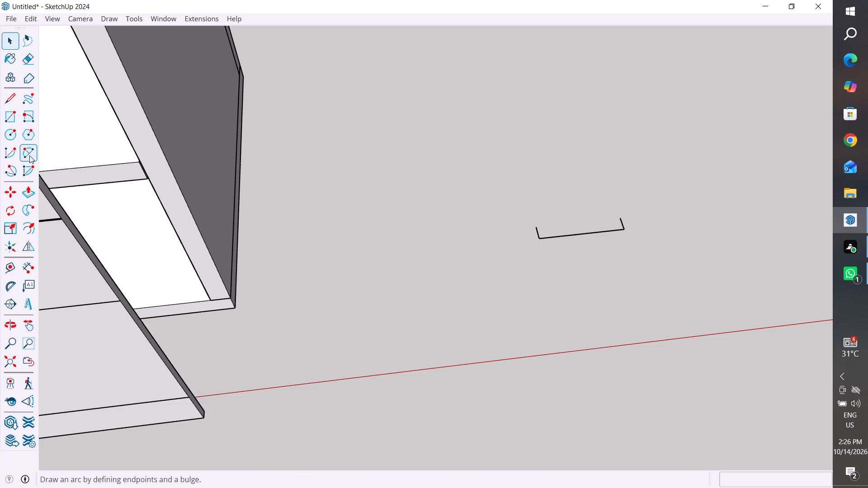
left_click(30, 151)
scroll(645, 227, "up", 14)
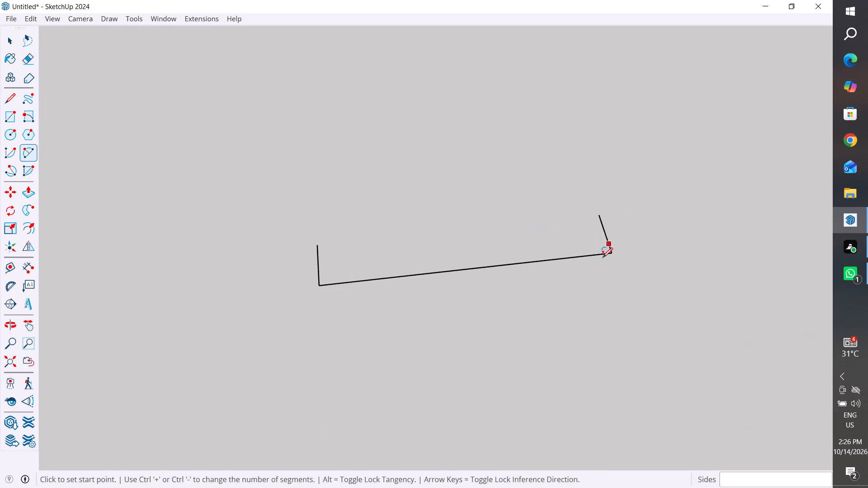
left_click(593, 255)
left_click(608, 241)
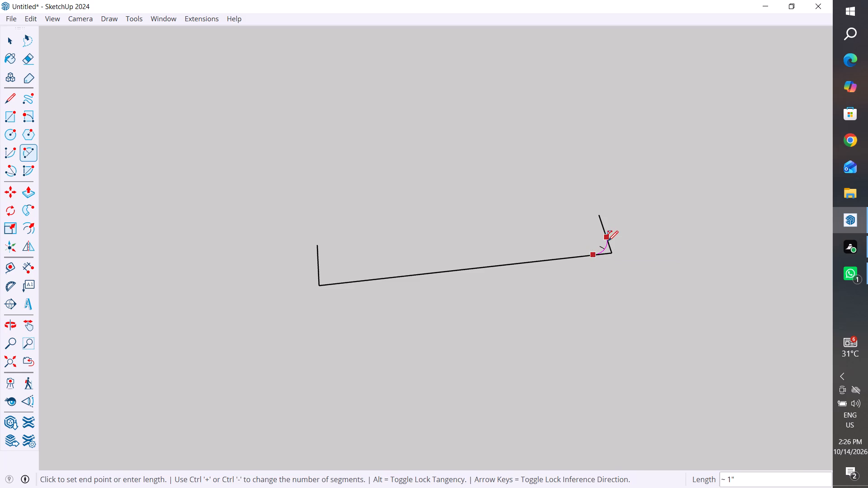
scroll(614, 242, "up", 5)
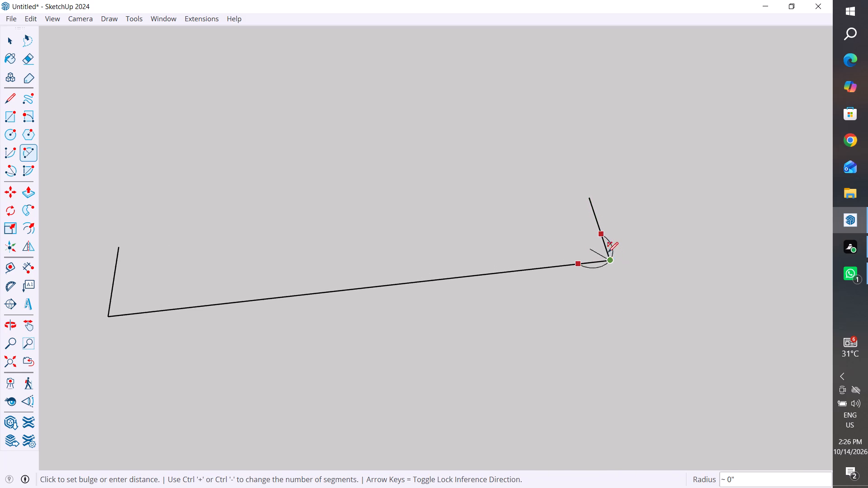
left_click(606, 252)
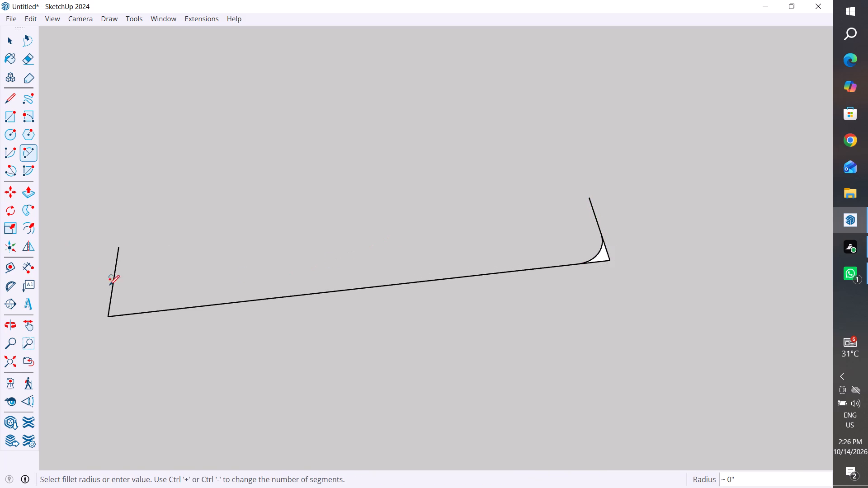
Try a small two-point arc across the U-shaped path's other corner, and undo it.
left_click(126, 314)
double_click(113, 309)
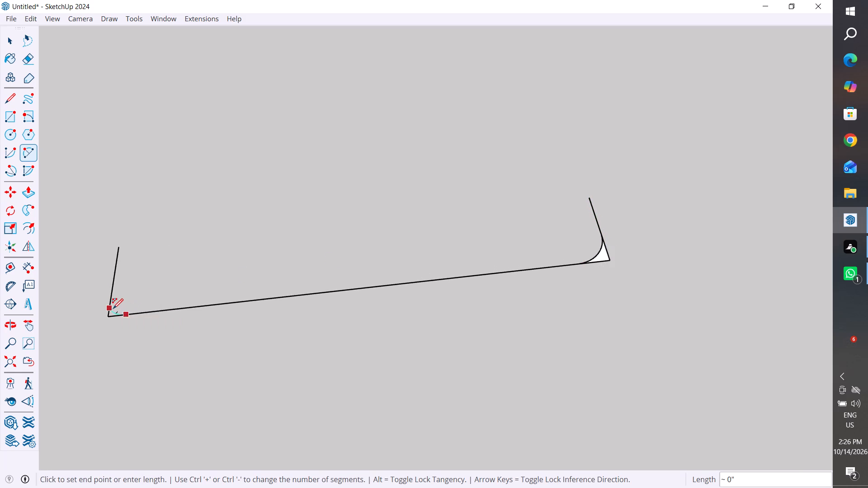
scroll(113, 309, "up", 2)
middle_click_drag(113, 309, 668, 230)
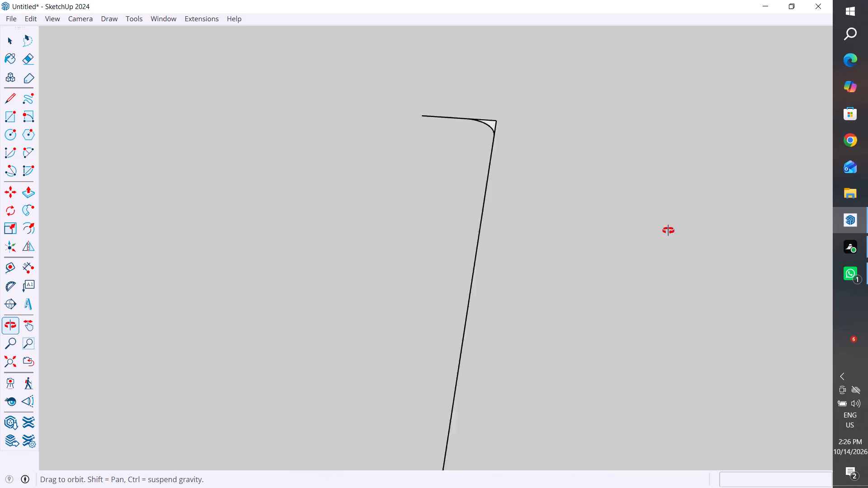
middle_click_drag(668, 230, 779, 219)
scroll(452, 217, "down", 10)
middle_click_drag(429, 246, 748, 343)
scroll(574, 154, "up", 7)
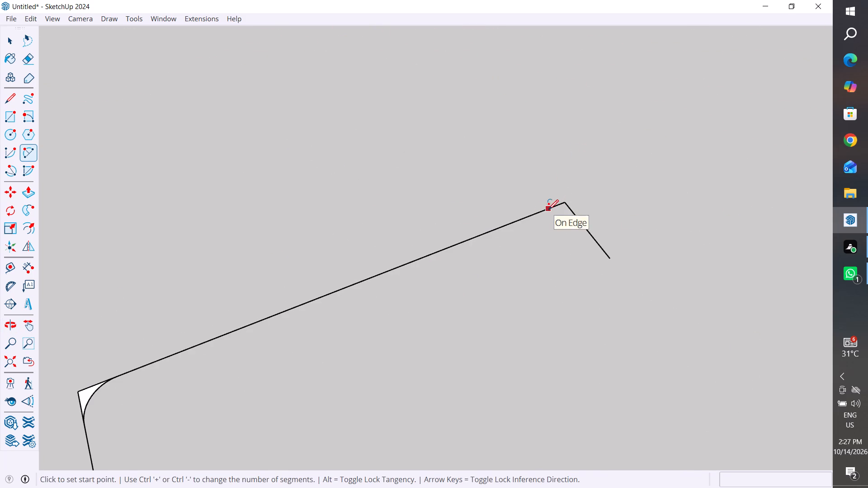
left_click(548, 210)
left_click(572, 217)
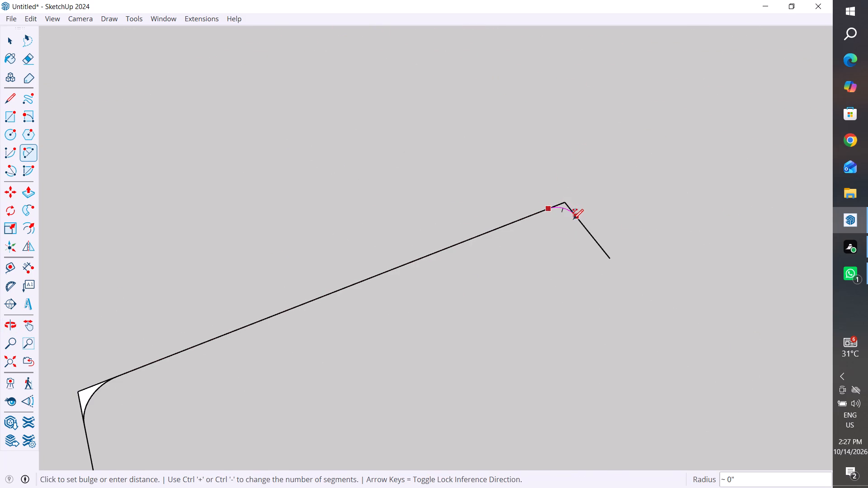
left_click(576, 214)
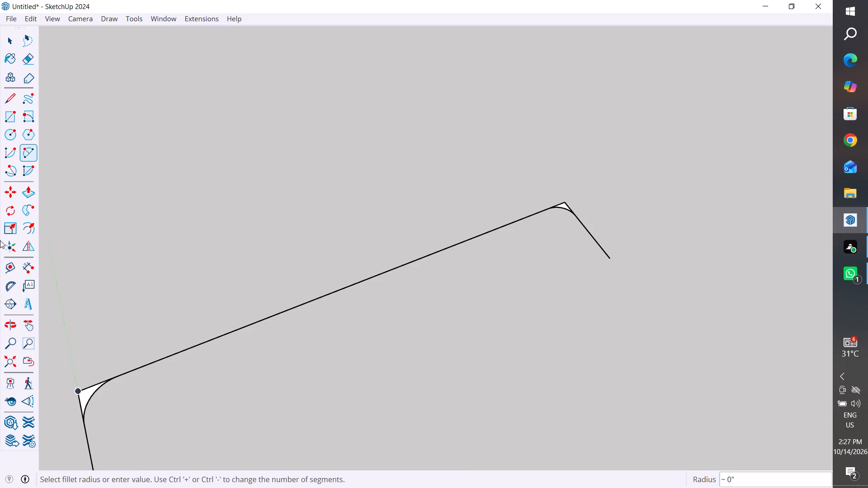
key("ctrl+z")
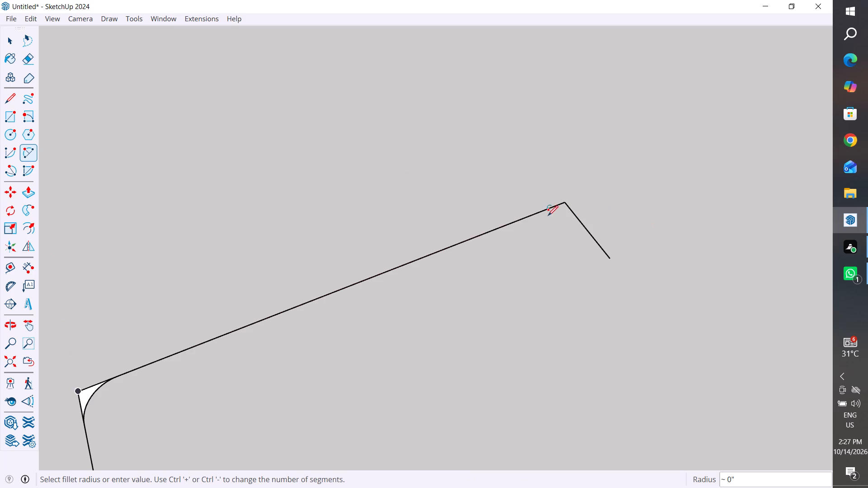
Round the U-shaped path's remaining sharp corner with a larger arc of about 1" radius, trimming off the corner.
left_click(540, 214)
double_click(578, 223)
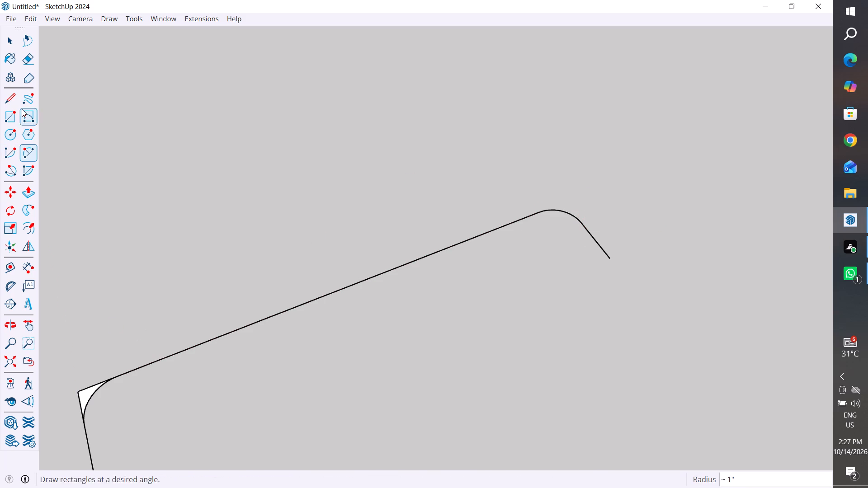
Delete the two leftover edge segments outside the first corner's arc, leaving a clean rounded path.
left_click(11, 36)
scroll(625, 339, "down", 7)
middle_click_drag(675, 323, 589, 405)
scroll(337, 368, "up", 7)
left_click(322, 316)
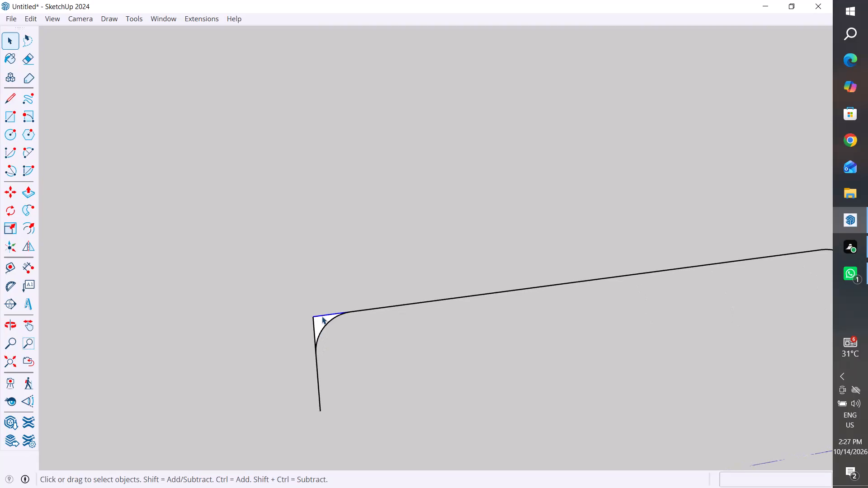
key("Delete")
left_click(314, 334)
key("Delete")
scroll(314, 334, "down", 3)
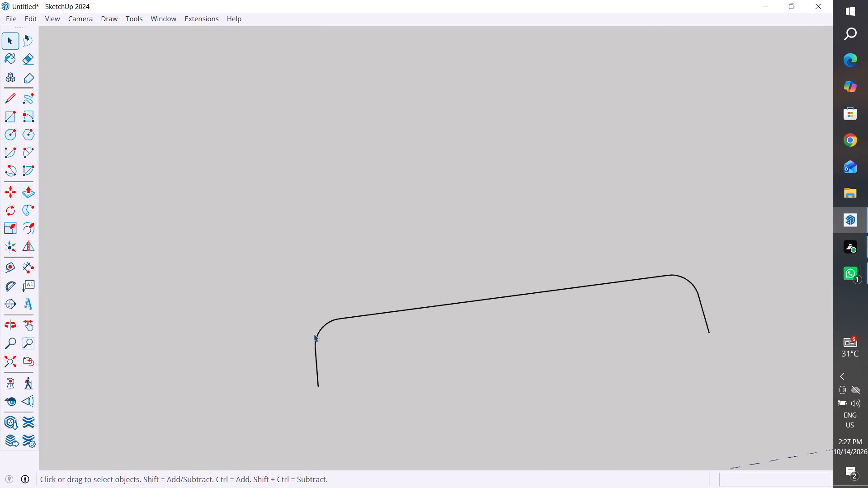
scroll(314, 334, "down", 6)
middle_click_drag(656, 295, 628, 349)
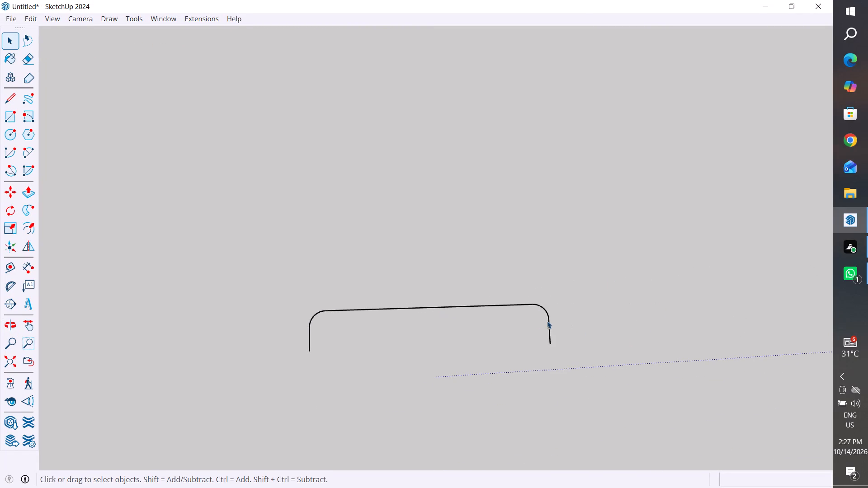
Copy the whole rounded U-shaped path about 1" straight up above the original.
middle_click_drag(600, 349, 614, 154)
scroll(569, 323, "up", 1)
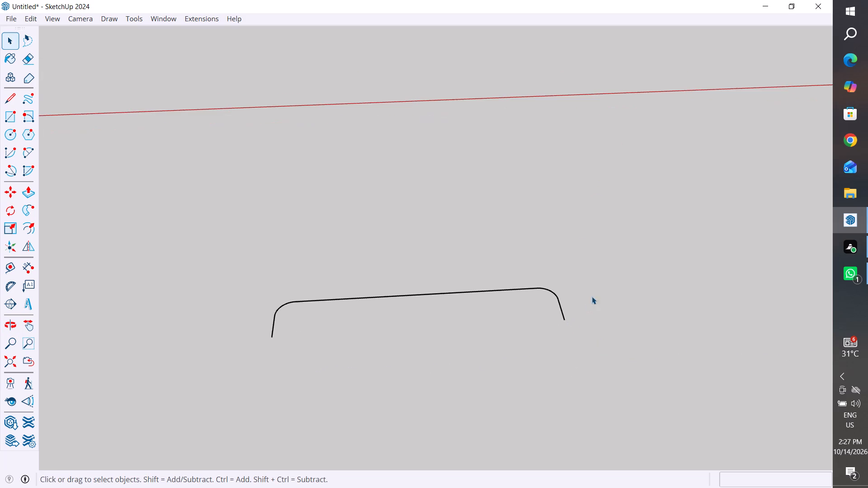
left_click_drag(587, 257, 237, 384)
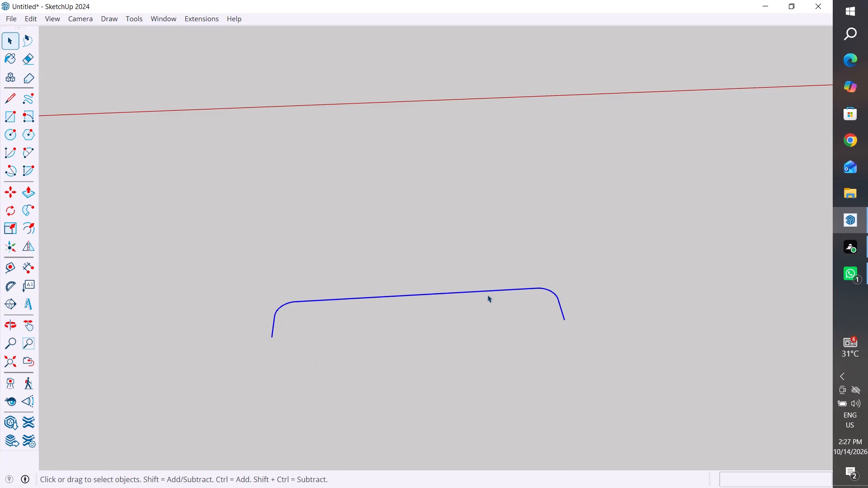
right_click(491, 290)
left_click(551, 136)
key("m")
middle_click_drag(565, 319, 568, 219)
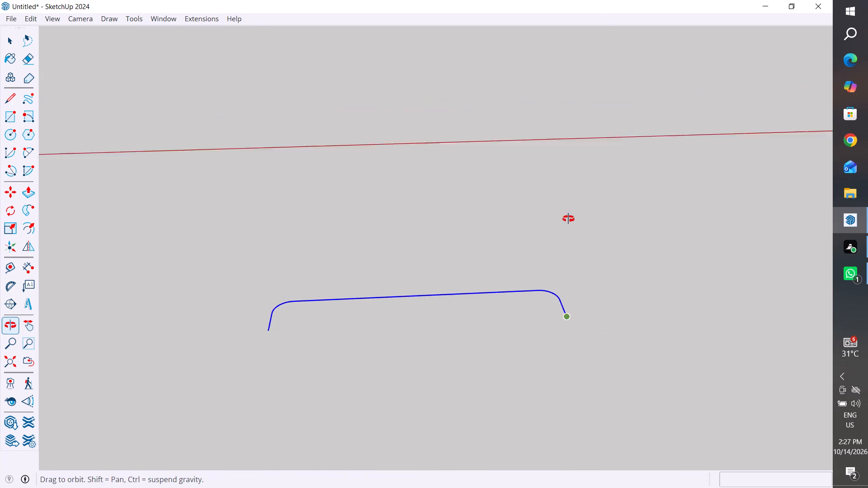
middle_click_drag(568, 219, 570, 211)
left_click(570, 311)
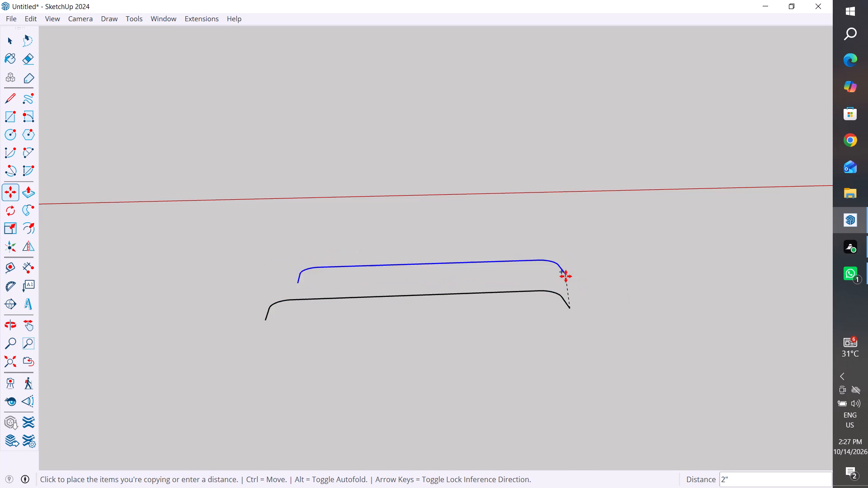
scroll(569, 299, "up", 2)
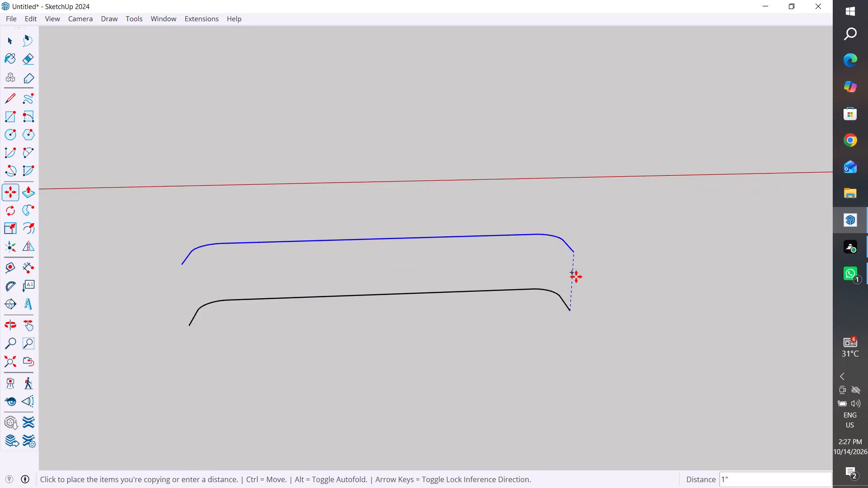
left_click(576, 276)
Examine the two stacked U-shaped paths beside the desk's knobbed front panel from several angles.
middle_click_drag(640, 305, 279, 383)
scroll(513, 339, "down", 14)
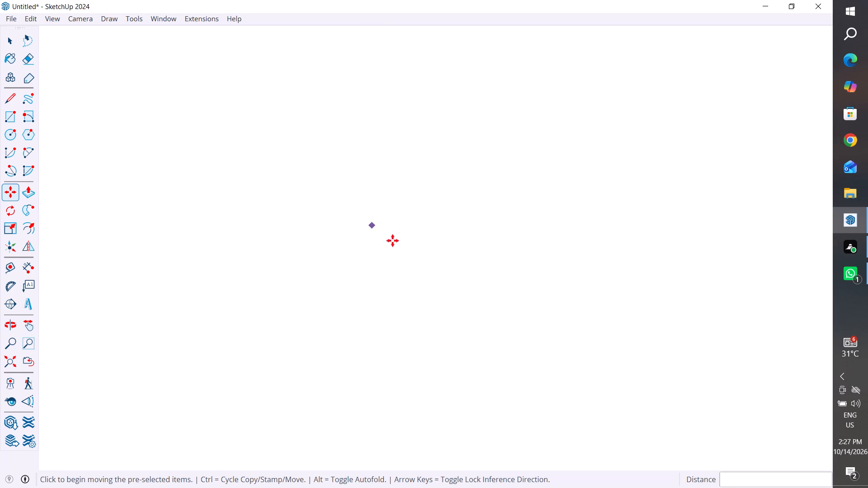
left_click(9, 367)
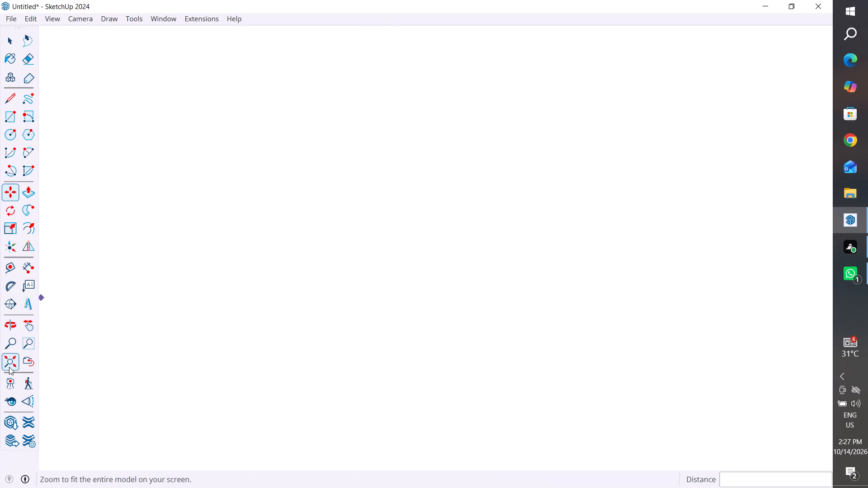
scroll(386, 308, "down", 9)
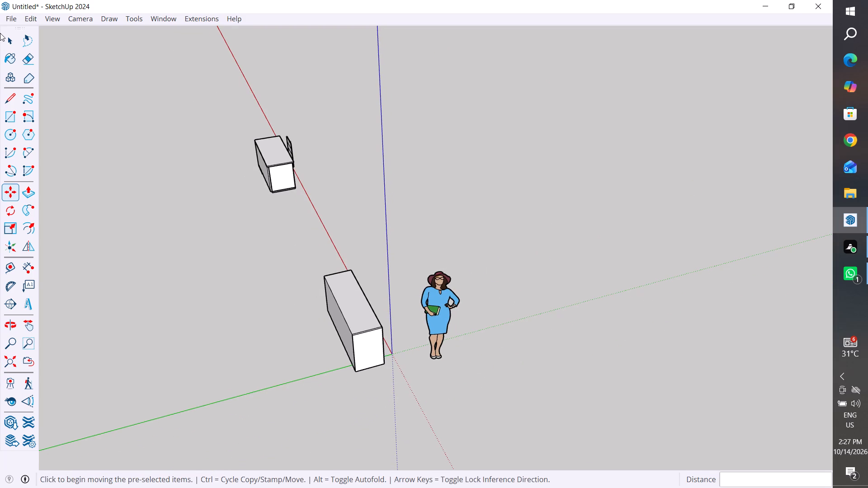
left_click(10, 39)
left_click(309, 181)
scroll(533, 193, "down", 5)
scroll(539, 121, "down", 1)
middle_click_drag(528, 133, 453, 126)
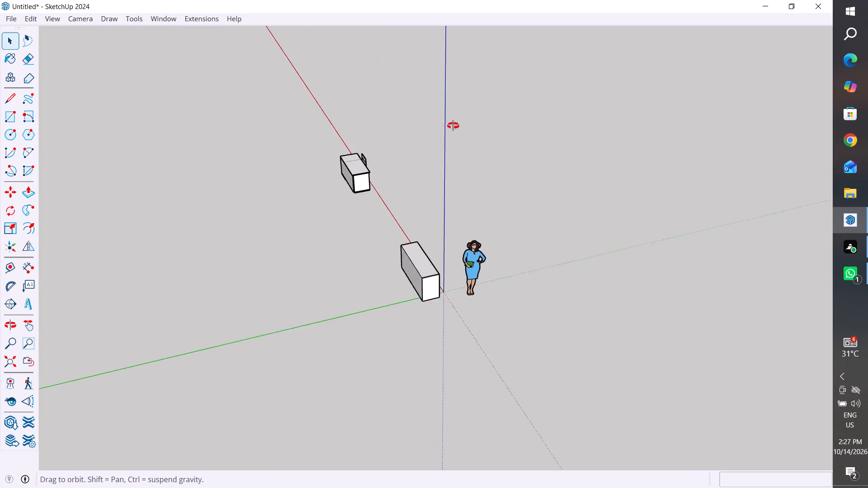
middle_click_drag(453, 126, 251, 84)
scroll(555, 137, "up", 20)
scroll(555, 137, "up", 6)
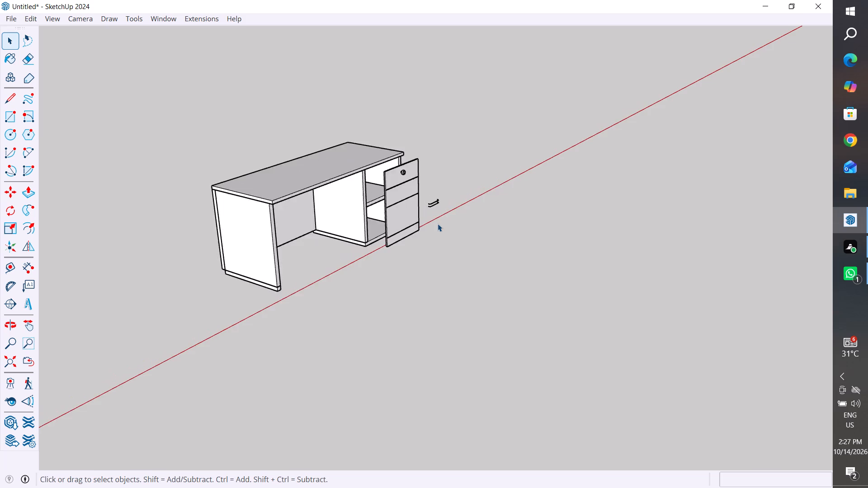
scroll(438, 224, "up", 7)
middle_click_drag(471, 155, 355, 152)
scroll(538, 190, "up", 8)
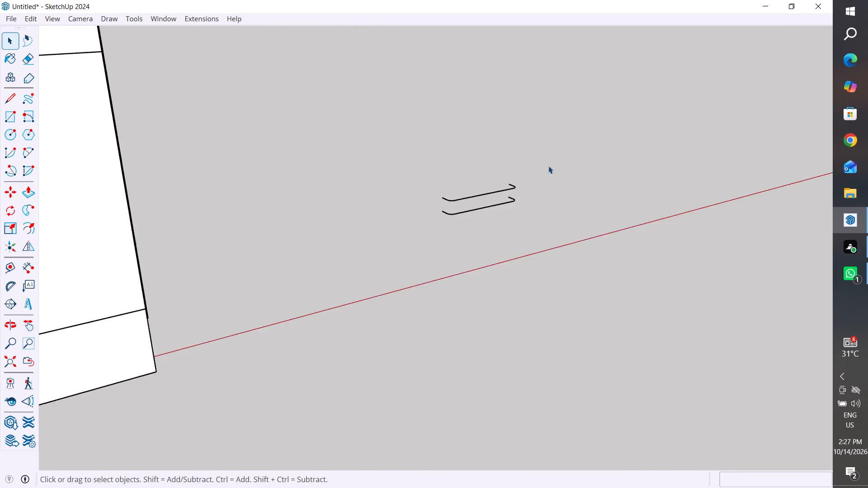
scroll(548, 166, "up", 4)
middle_click_drag(571, 194, 424, 267)
scroll(442, 226, "up", 4)
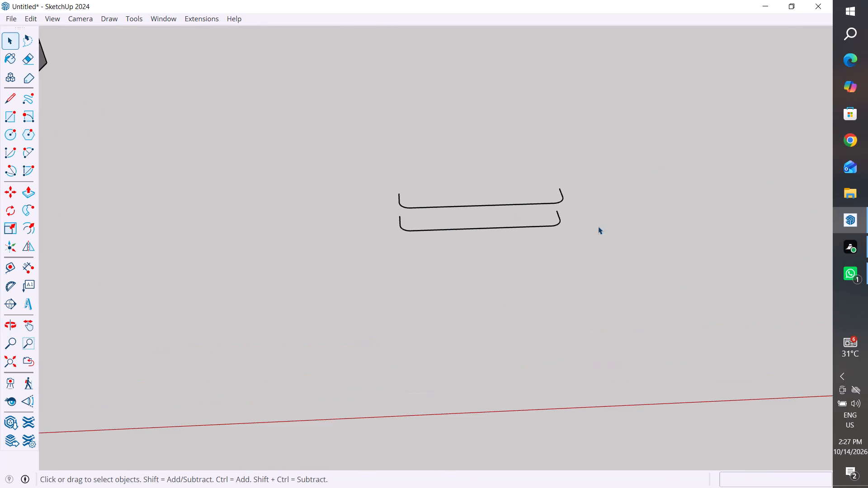
middle_click_drag(604, 222, 670, 163)
scroll(472, 240, "up", 4)
middle_click_drag(510, 182, 586, 125)
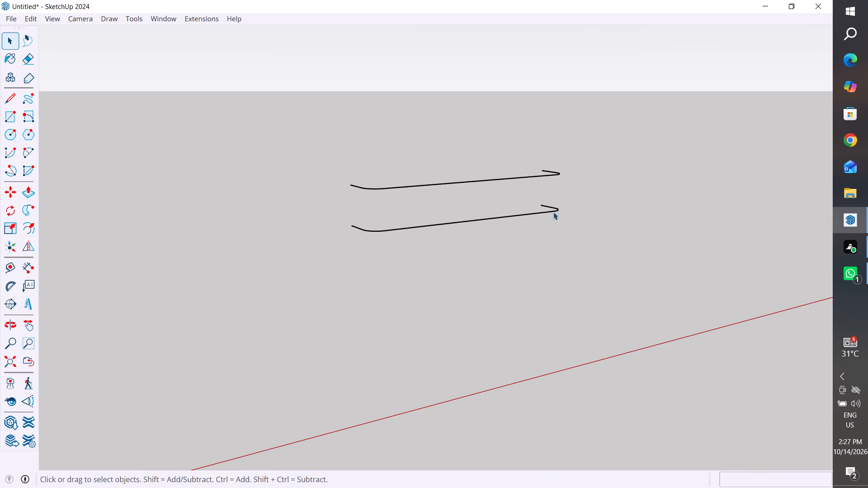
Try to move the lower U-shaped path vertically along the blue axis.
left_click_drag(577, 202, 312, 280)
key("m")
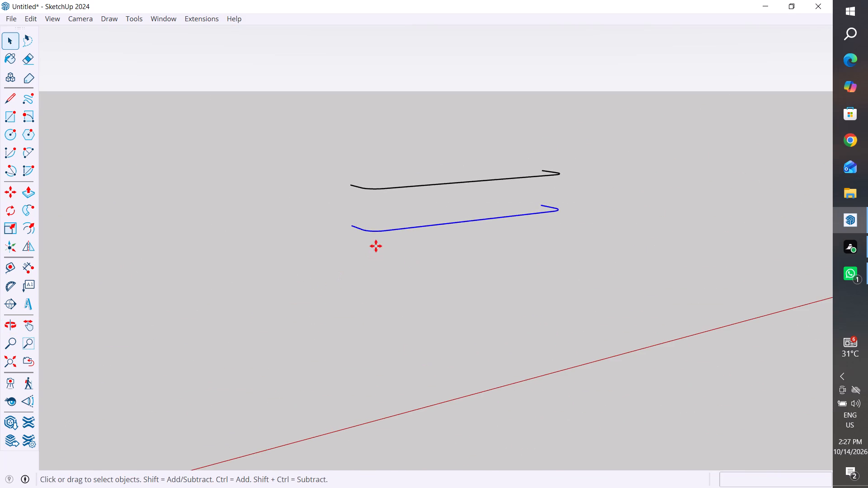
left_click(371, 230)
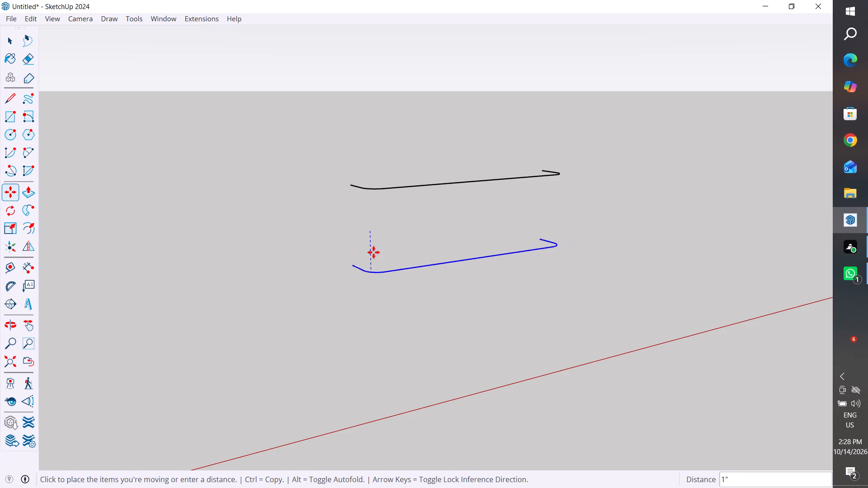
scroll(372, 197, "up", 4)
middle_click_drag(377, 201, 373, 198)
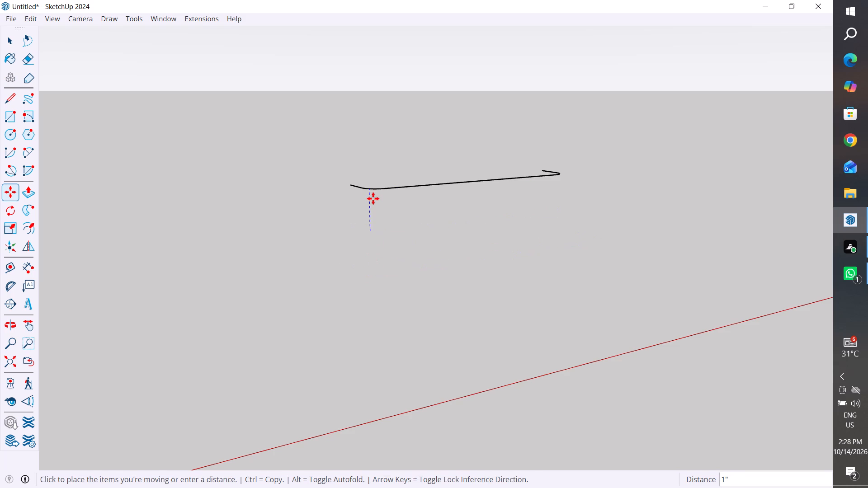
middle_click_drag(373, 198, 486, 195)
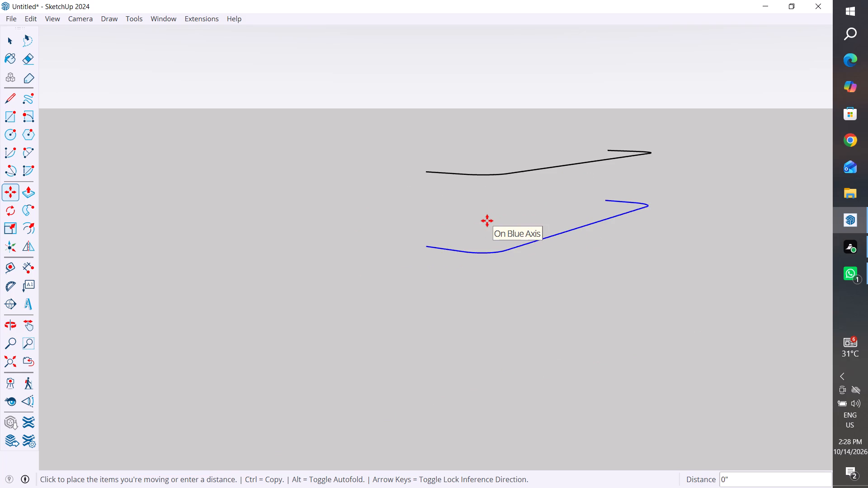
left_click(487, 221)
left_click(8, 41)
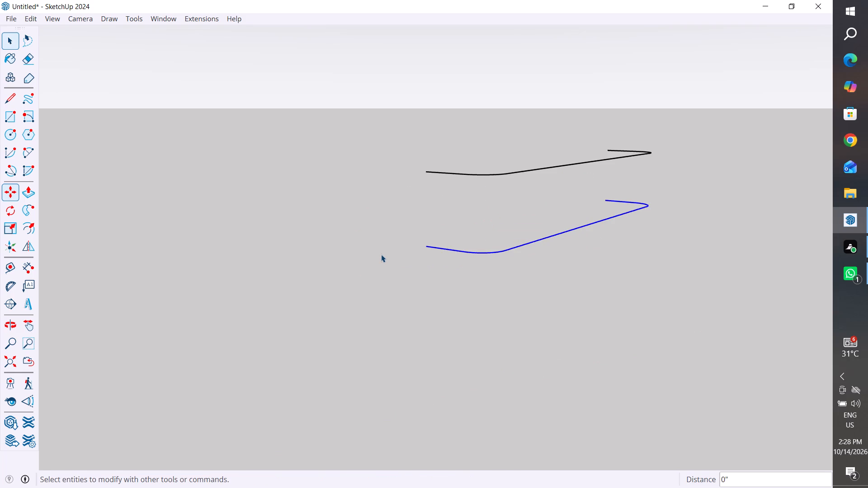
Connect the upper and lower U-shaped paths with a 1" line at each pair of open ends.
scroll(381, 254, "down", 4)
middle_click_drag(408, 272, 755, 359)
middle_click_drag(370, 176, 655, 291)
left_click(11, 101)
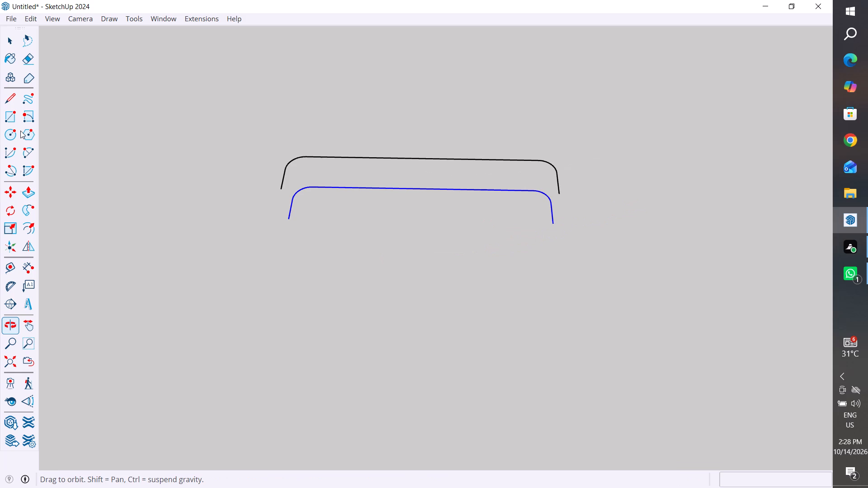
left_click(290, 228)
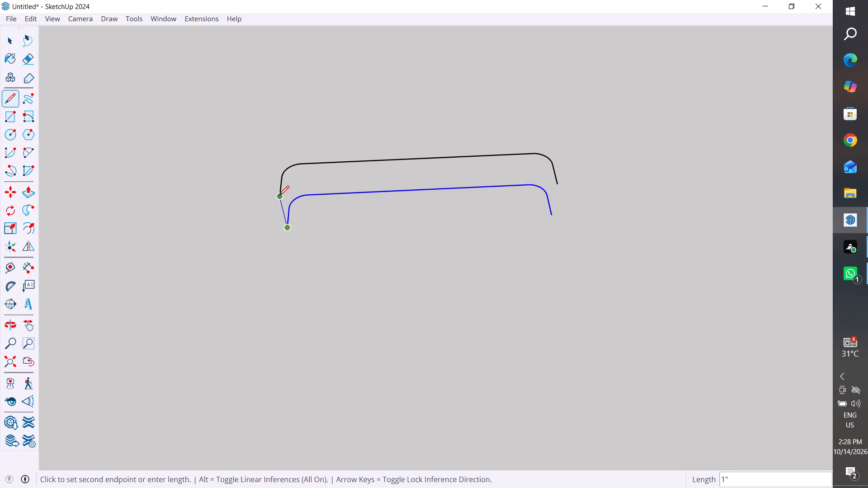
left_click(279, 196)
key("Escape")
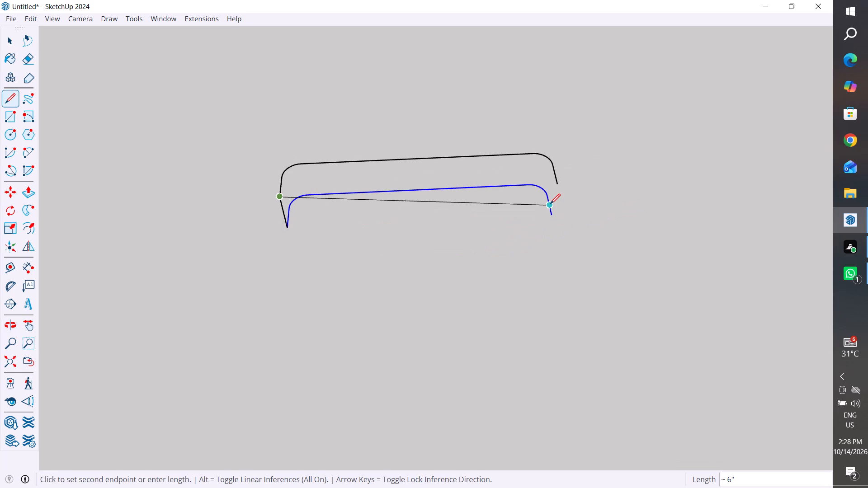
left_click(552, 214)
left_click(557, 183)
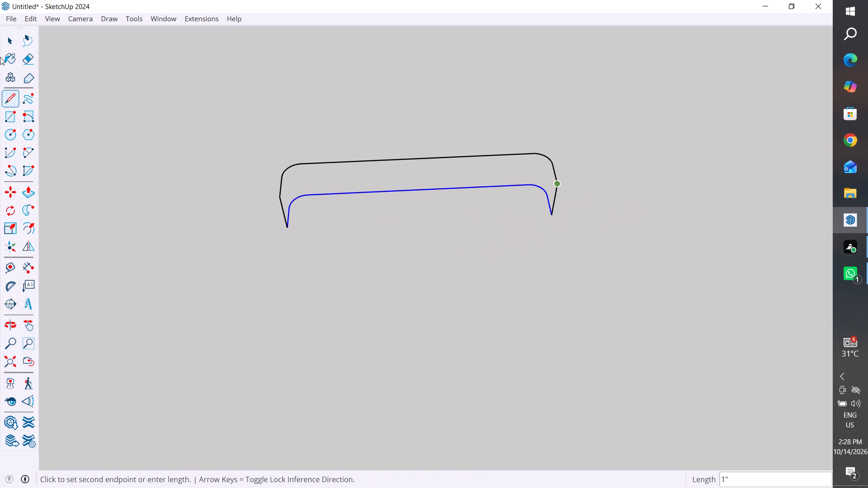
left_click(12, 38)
Draw a 6" line between the lower U-shaped path's two open ends, closing it into a flat face.
scroll(503, 311, "down", 4)
middle_click_drag(617, 282, 115, 317)
middle_click_drag(480, 339, 383, 248)
scroll(465, 296, "up", 1)
middle_click_drag(482, 296, 465, 295)
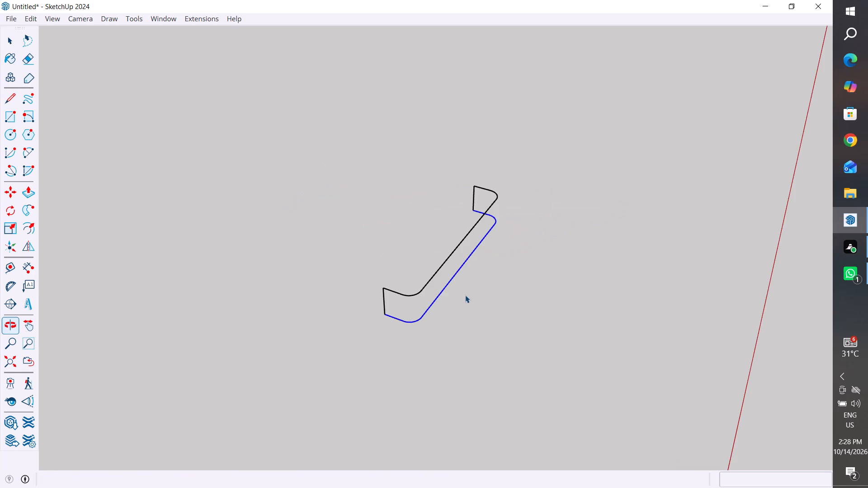
middle_click_drag(465, 295, 329, 256)
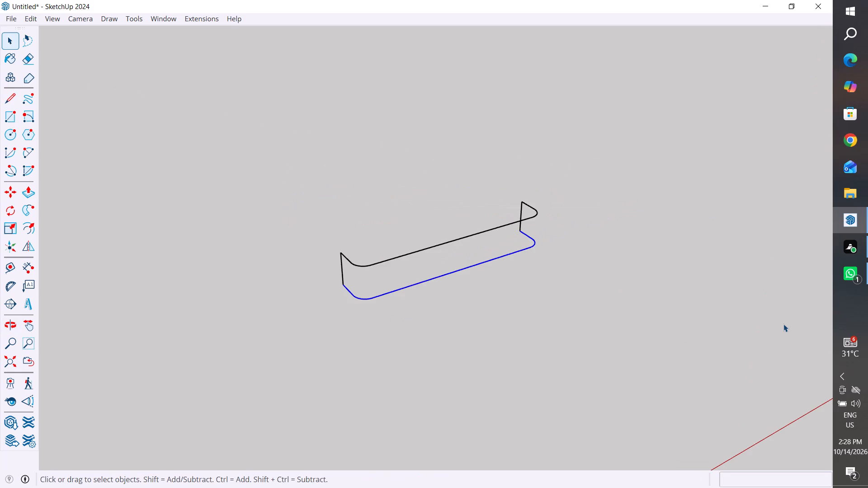
scroll(497, 347, "down", 2)
middle_click_drag(416, 338, 810, 332)
middle_click_drag(412, 355, 474, 418)
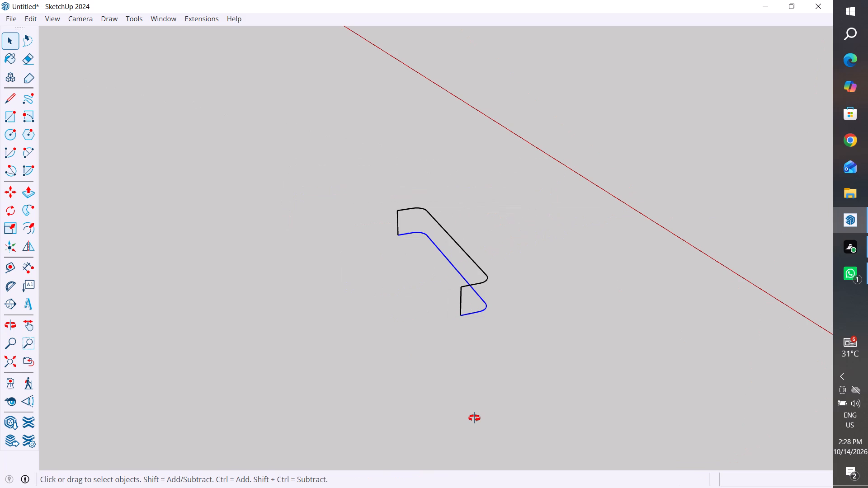
middle_click_drag(474, 418, 473, 418)
left_click(13, 100)
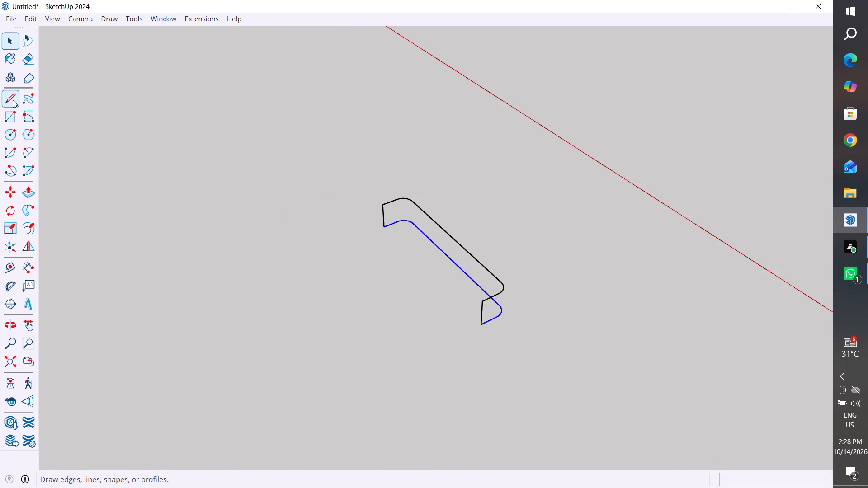
left_click(382, 231)
left_click(479, 324)
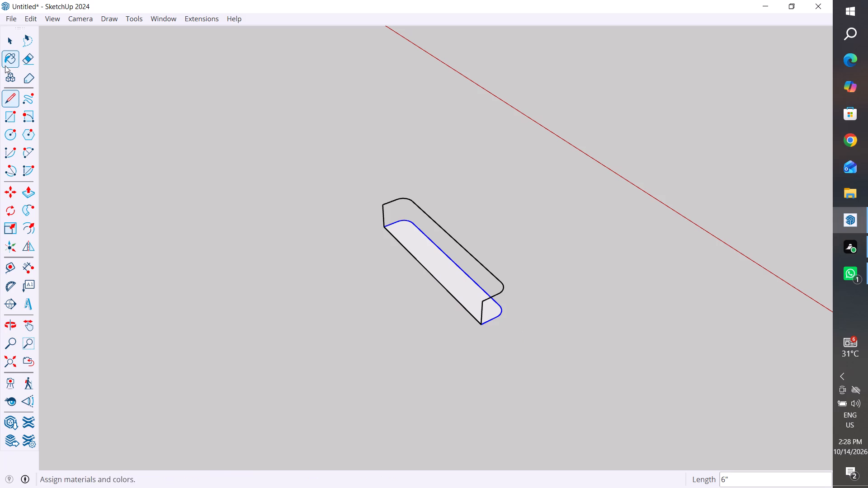
left_click(0, 36)
left_click(7, 35)
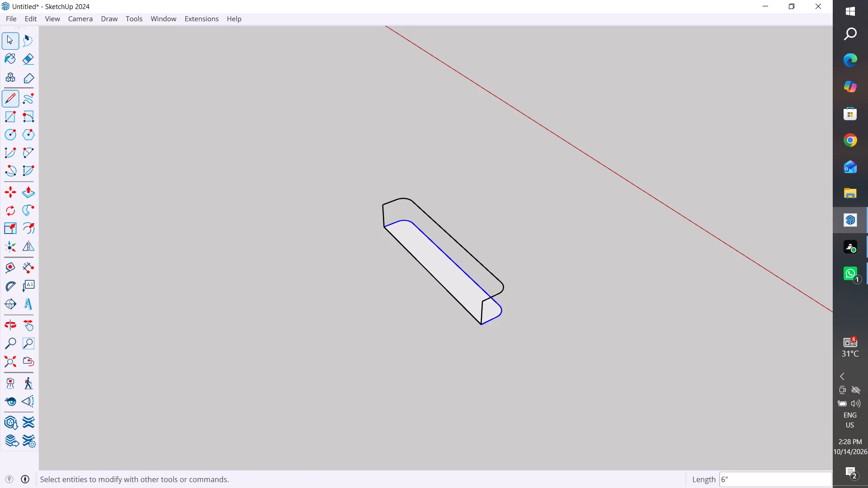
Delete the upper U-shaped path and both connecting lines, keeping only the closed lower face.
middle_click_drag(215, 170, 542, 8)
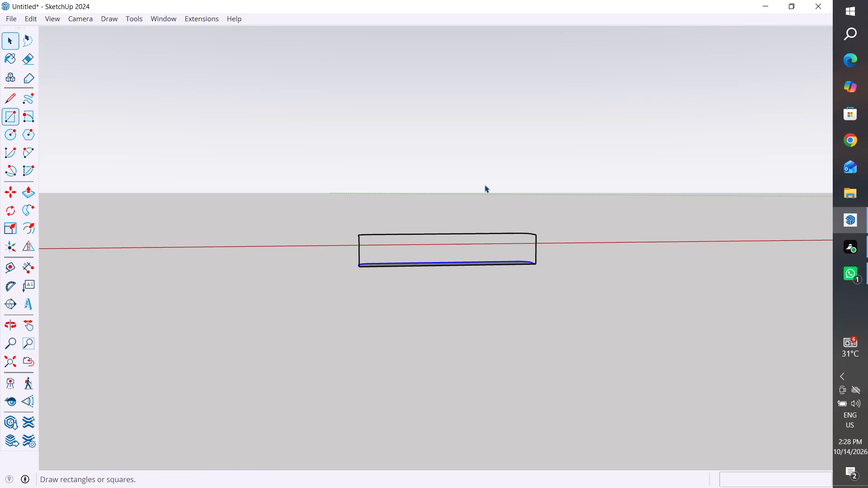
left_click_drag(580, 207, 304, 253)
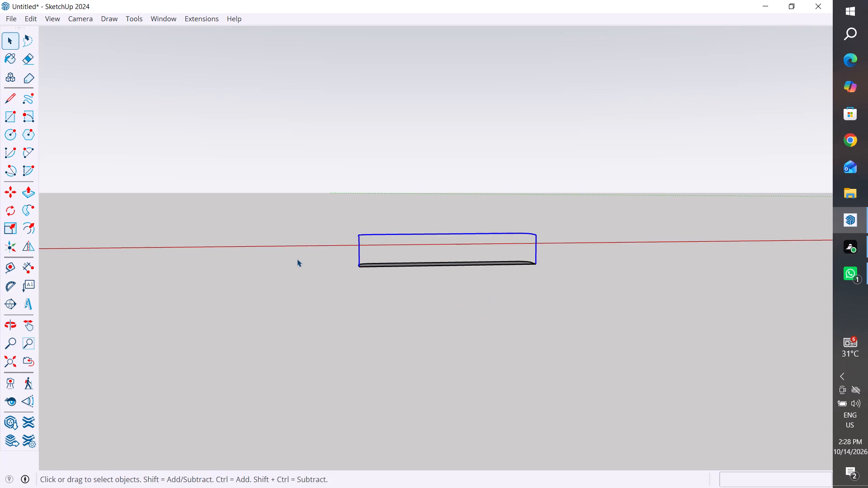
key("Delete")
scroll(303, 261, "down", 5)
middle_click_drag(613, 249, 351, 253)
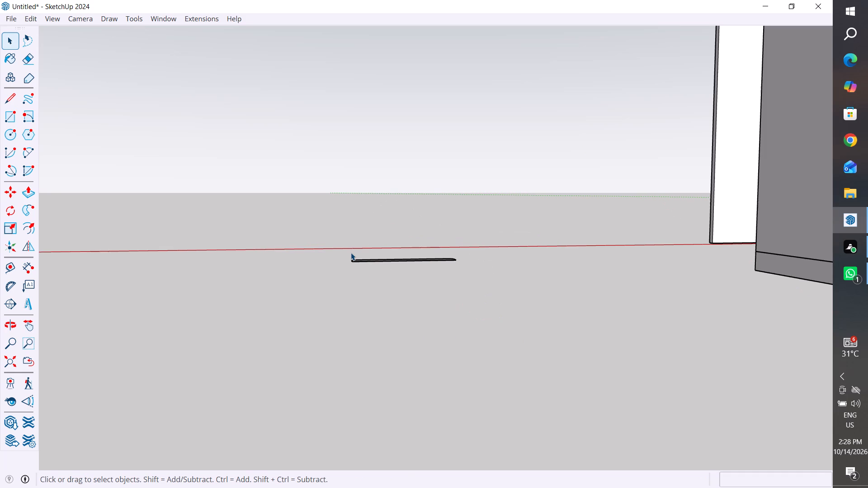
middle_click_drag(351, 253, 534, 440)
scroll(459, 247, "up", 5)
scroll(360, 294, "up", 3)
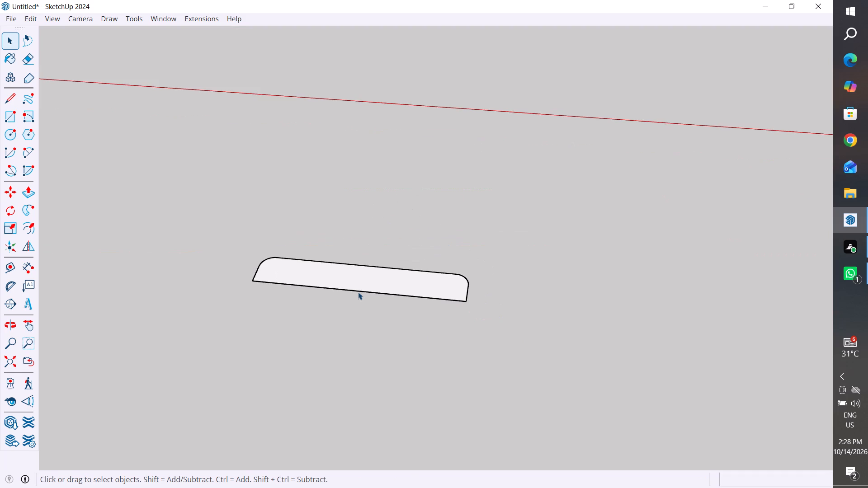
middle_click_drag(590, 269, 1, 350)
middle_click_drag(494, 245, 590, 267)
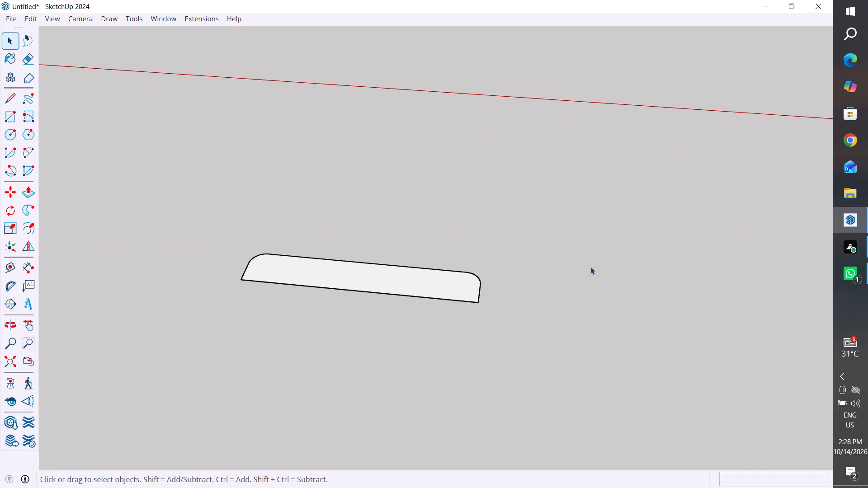
Extrude the closed rounded U-shaped face 1" upward with Push/Pull to form the solid handle block.
middle_click_drag(590, 267, 239, 205)
scroll(472, 231, "up", 4)
middle_click_drag(488, 215, 472, 225)
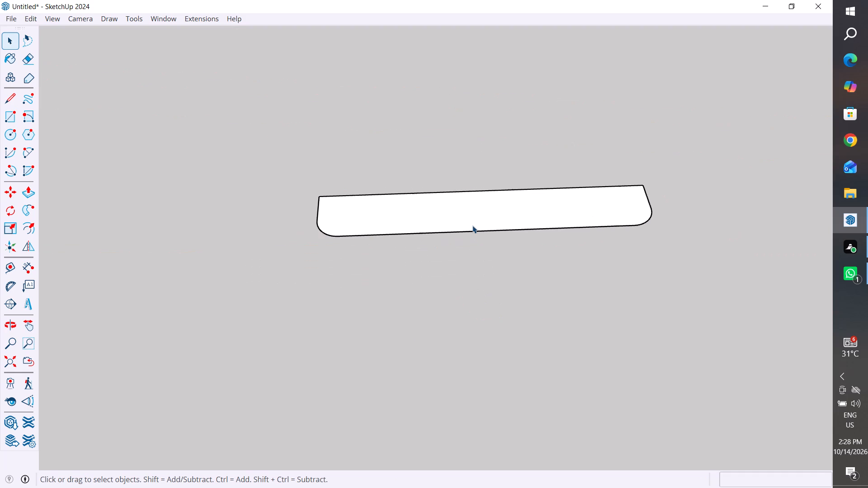
middle_click_drag(472, 225, 463, 196)
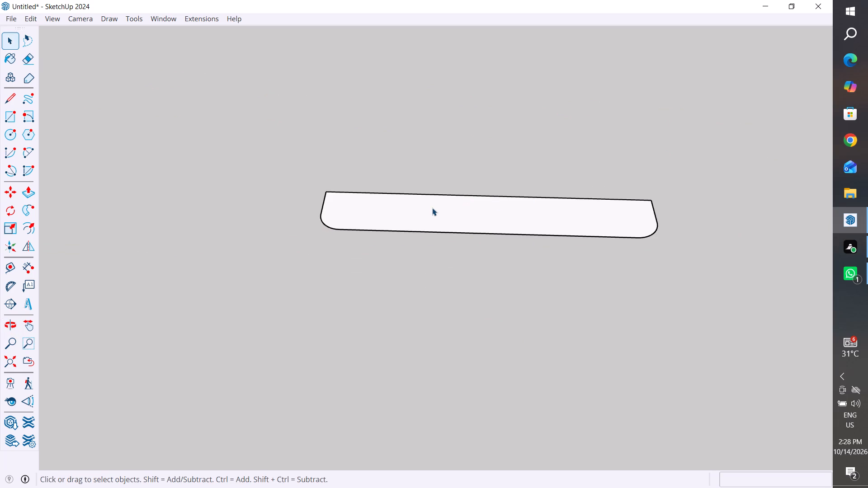
middle_click_drag(480, 221, 484, 199)
left_click(29, 192)
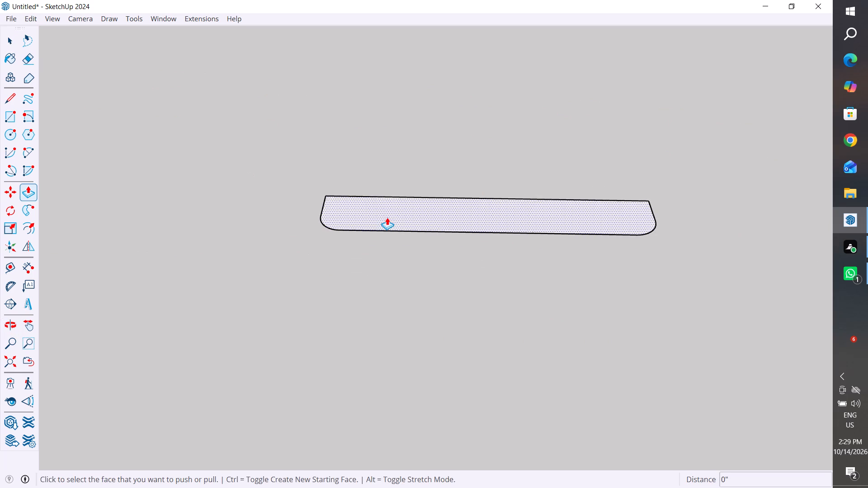
left_click(387, 216)
left_click(392, 189)
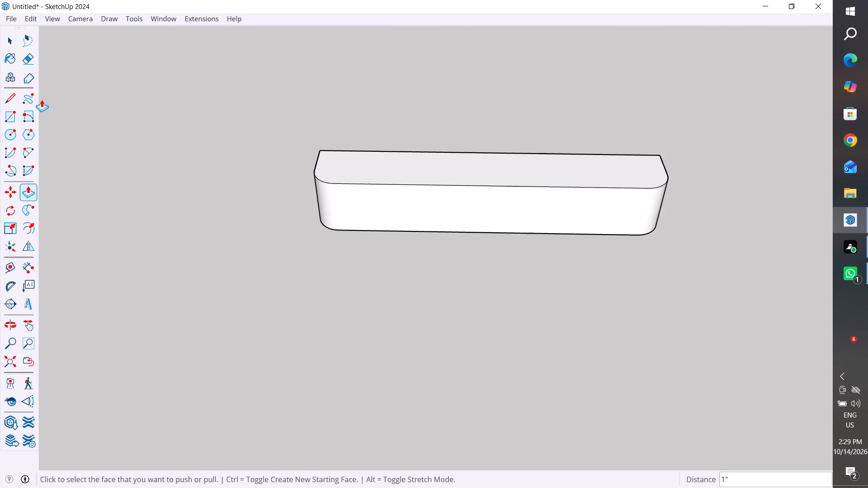
left_click(14, 38)
Draw two 1" lines across the middle of the handle block's underside, from the straight edge to the opposite long edge.
middle_click_drag(457, 296, 515, 72)
middle_click_drag(491, 244, 451, 295)
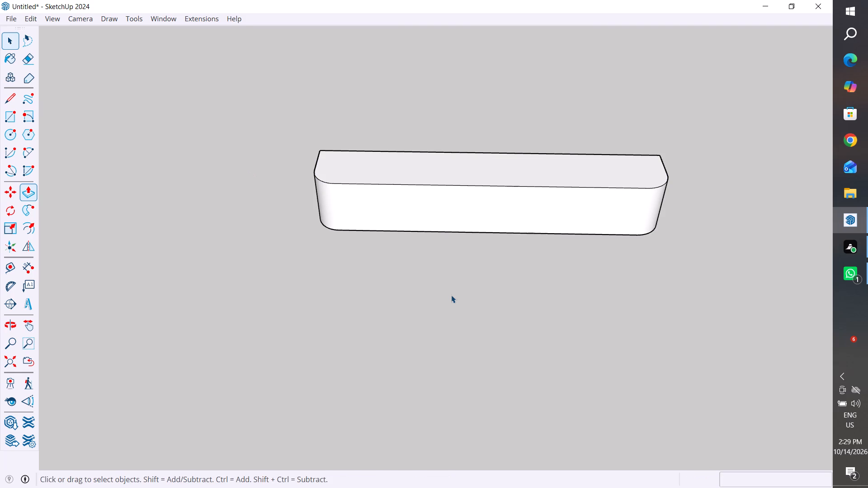
middle_click_drag(451, 295, 486, 136)
scroll(502, 282, "up", 2)
scroll(502, 282, "down", 6)
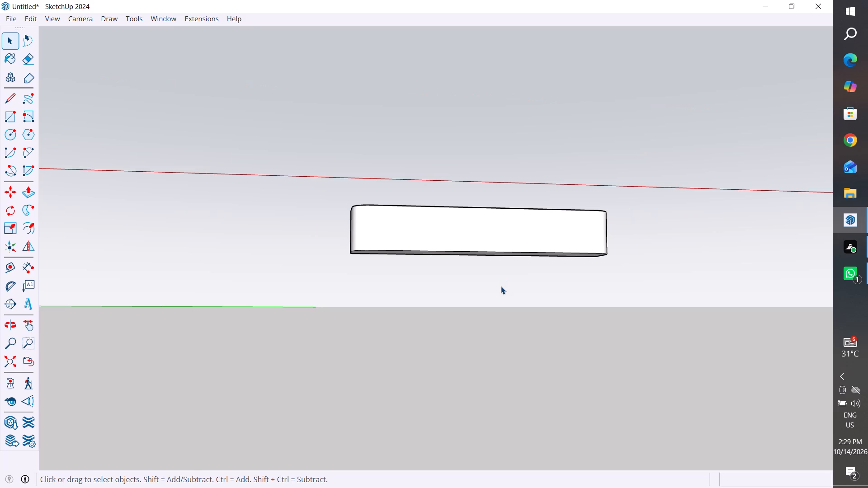
middle_click_drag(524, 286, 453, 157)
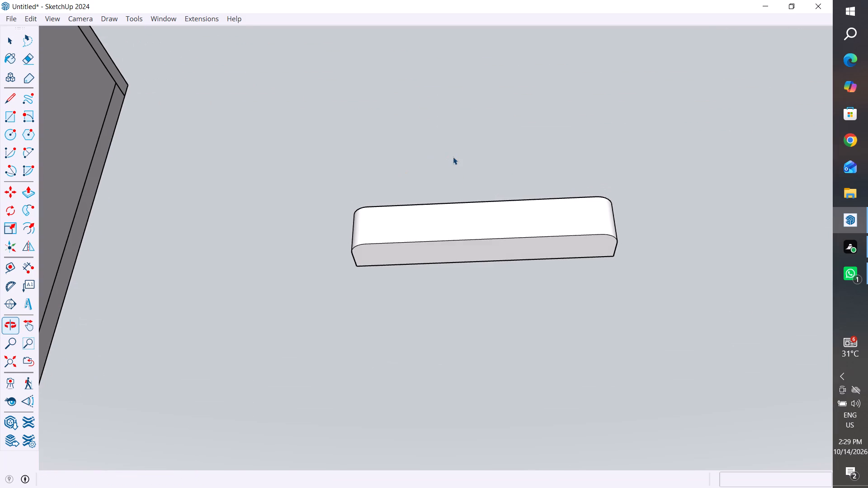
left_click(13, 100)
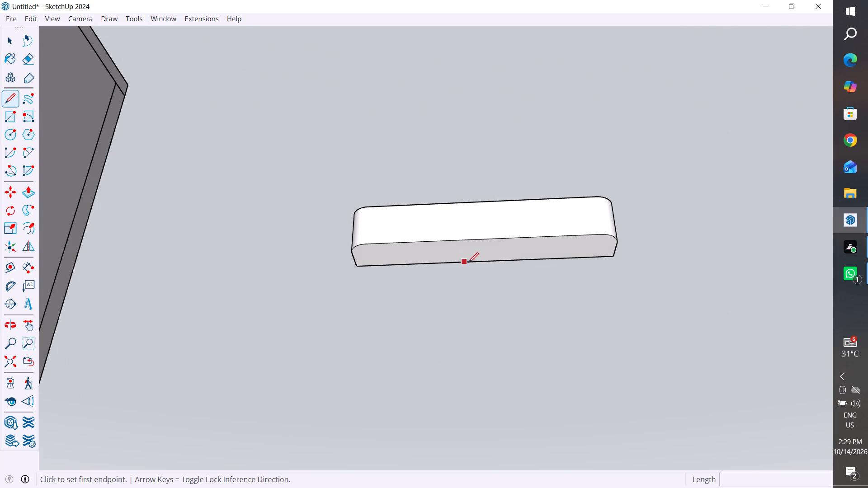
left_click(454, 260)
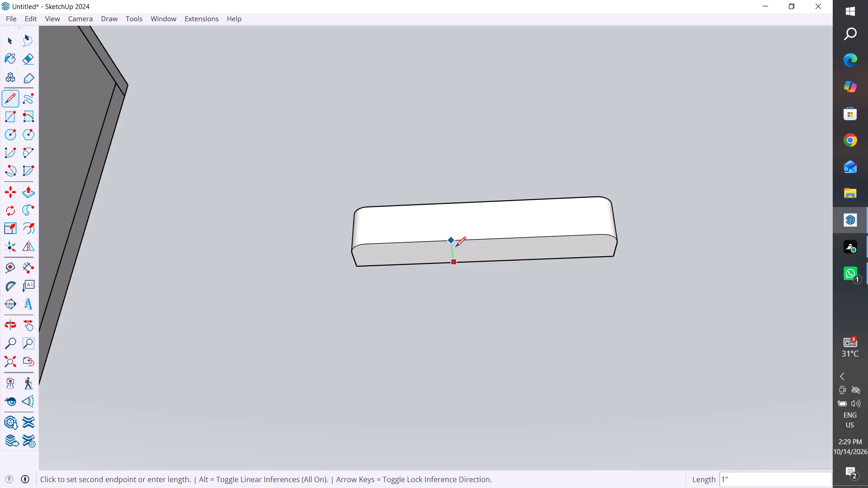
scroll(455, 246, "up", 8)
middle_click_drag(455, 241, 427, 131)
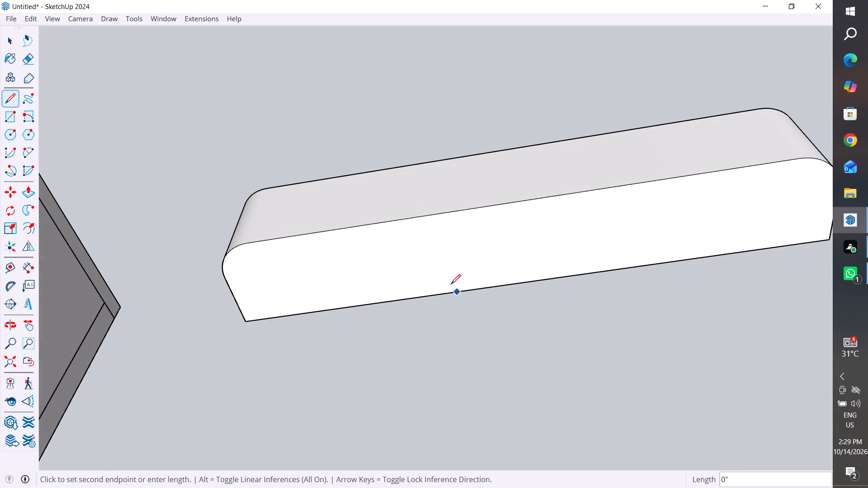
left_click(449, 253)
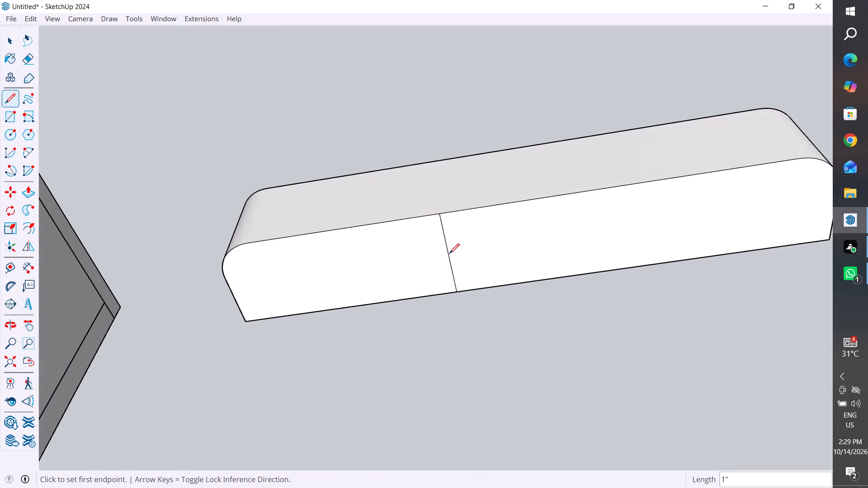
left_click(9, 97)
left_click(567, 276)
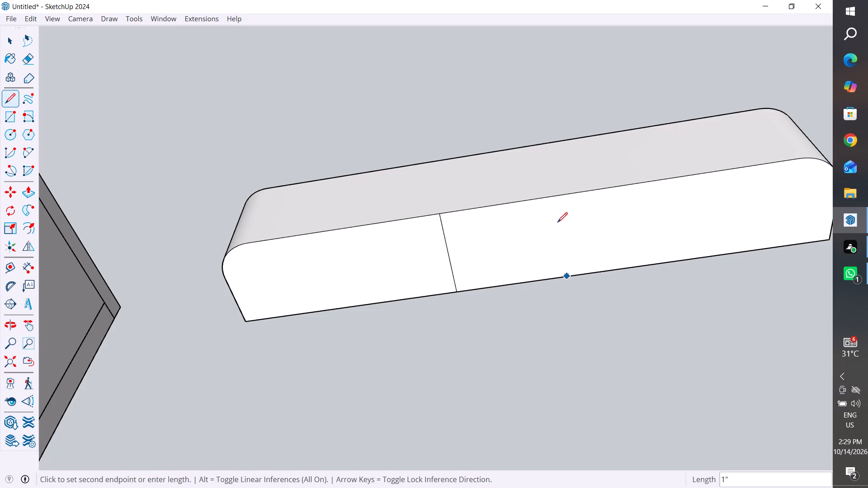
left_click(561, 198)
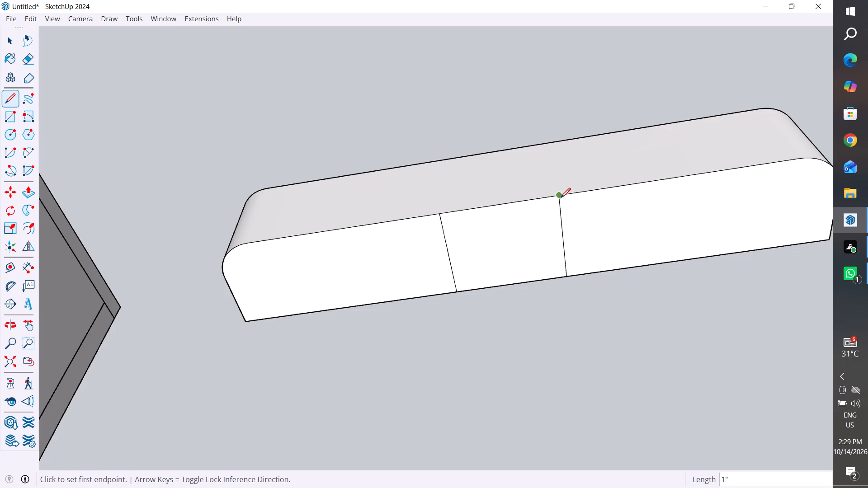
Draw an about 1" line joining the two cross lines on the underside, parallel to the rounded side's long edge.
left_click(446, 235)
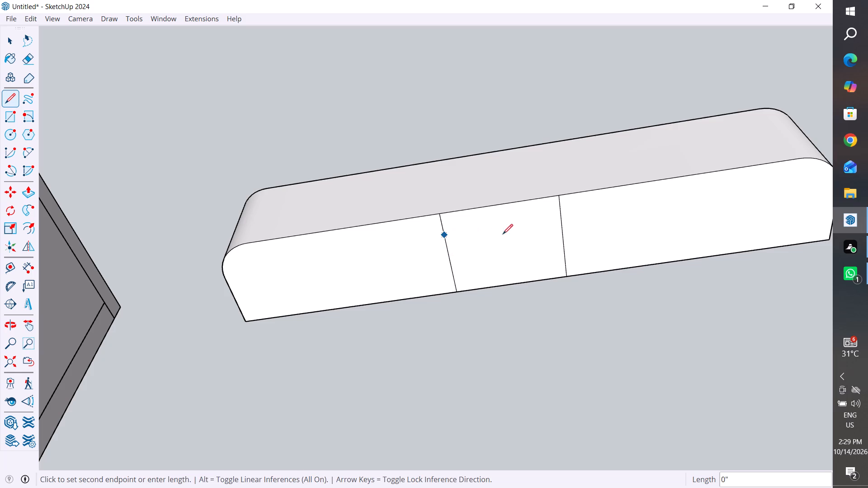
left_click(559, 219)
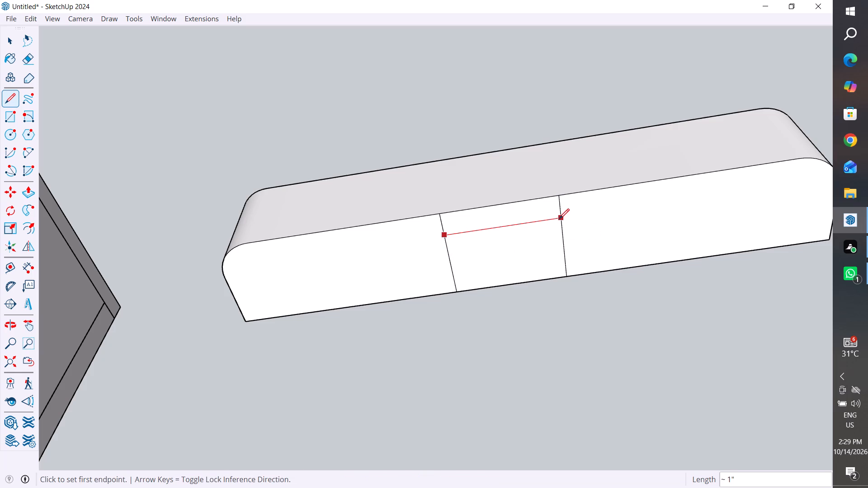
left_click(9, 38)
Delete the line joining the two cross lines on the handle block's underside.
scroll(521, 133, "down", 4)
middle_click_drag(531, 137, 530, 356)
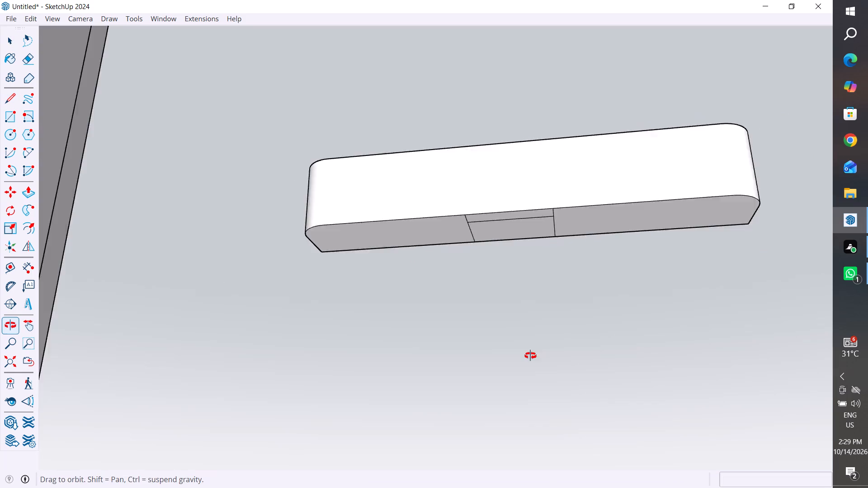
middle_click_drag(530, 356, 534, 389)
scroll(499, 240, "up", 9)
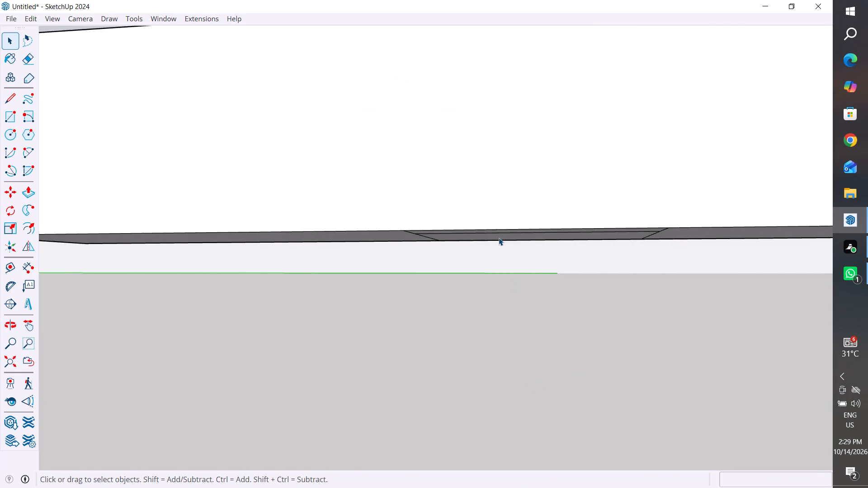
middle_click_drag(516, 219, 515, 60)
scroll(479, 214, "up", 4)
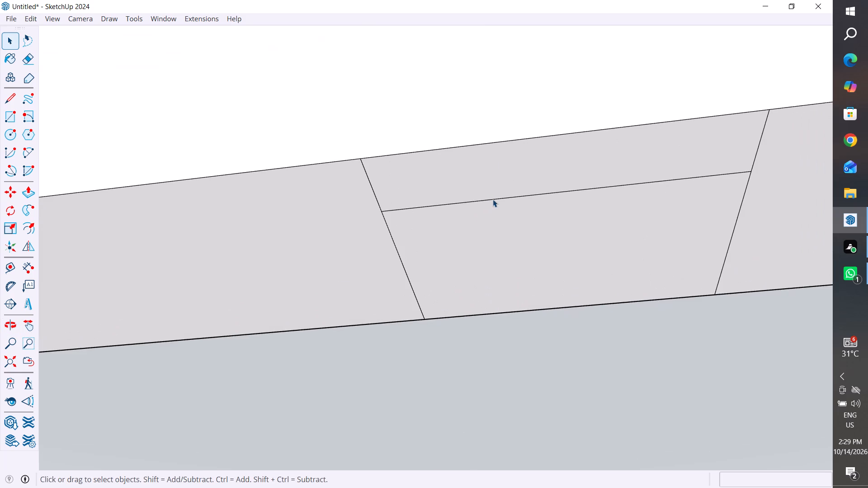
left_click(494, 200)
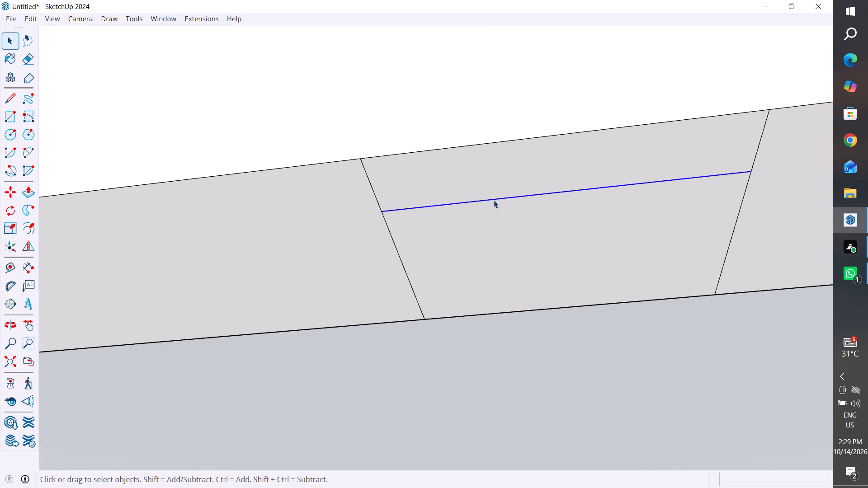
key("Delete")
Draw an about 1" line joining the two underside cross lines, close to the rounded side's long edge.
left_click(10, 98)
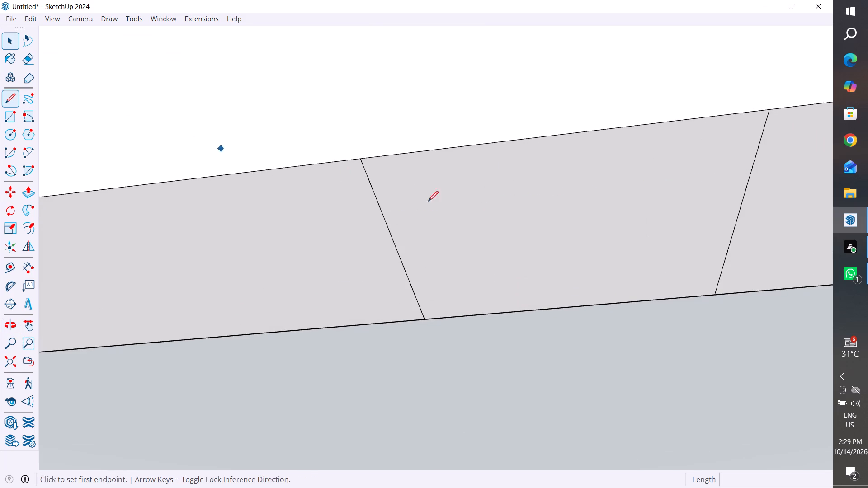
left_click(371, 188)
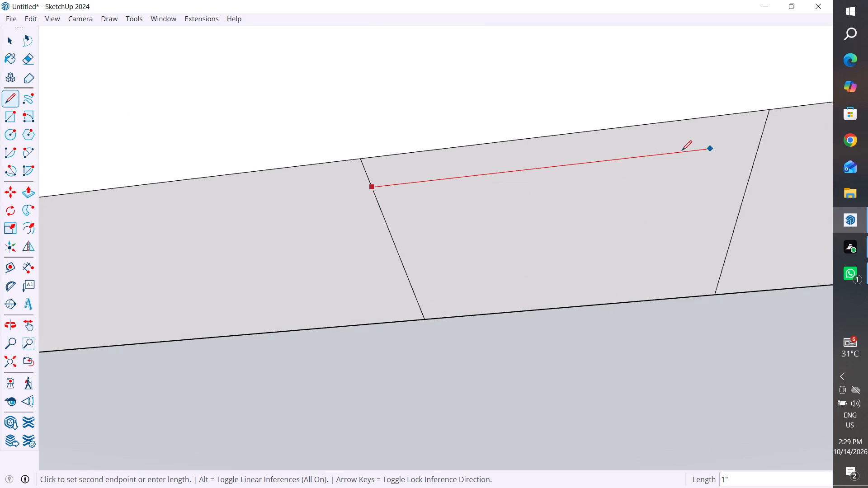
left_click(759, 138)
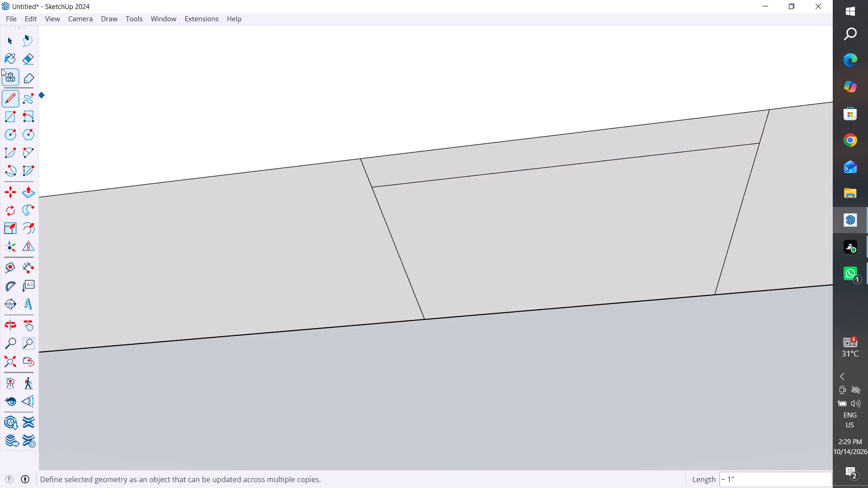
left_click(12, 38)
Draw two 1" vertical lines across the handle block's flat back face, continuing up from the two underside cross lines.
middle_click_drag(403, 123, 0, 351)
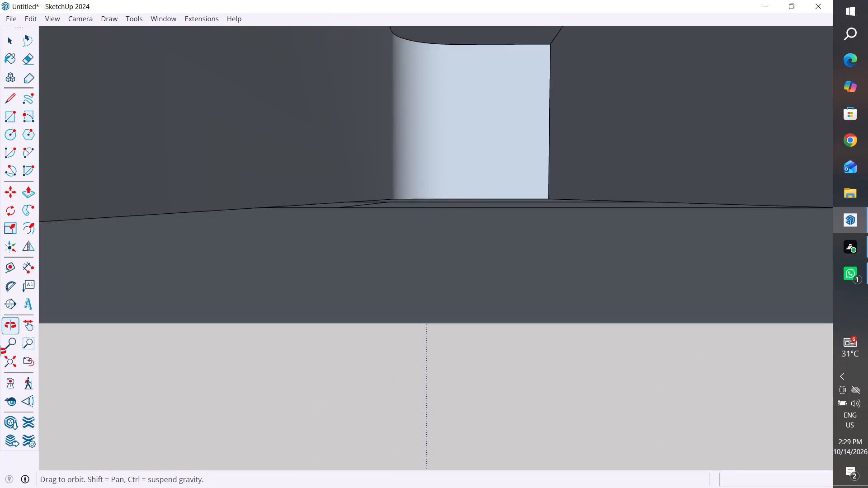
middle_click_drag(0, 351, 1, 280)
scroll(493, 305, "down", 5)
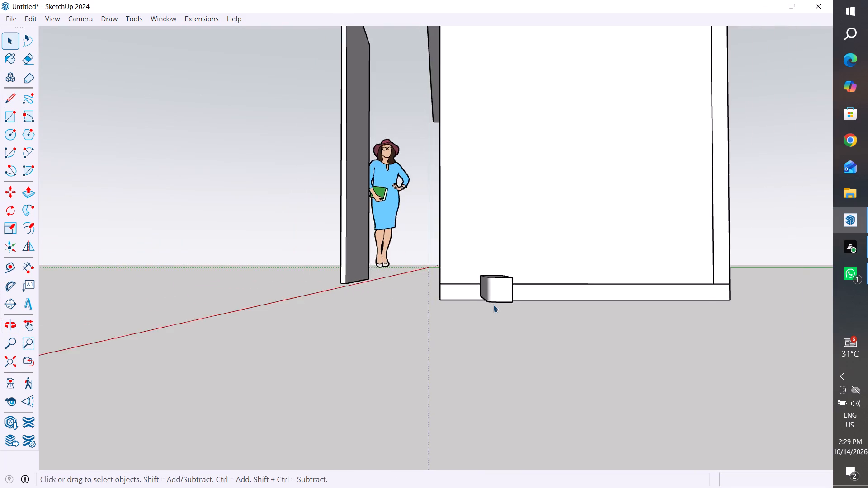
scroll(493, 305, "down", 8)
middle_click_drag(517, 296, 505, 157)
scroll(481, 114, "up", 7)
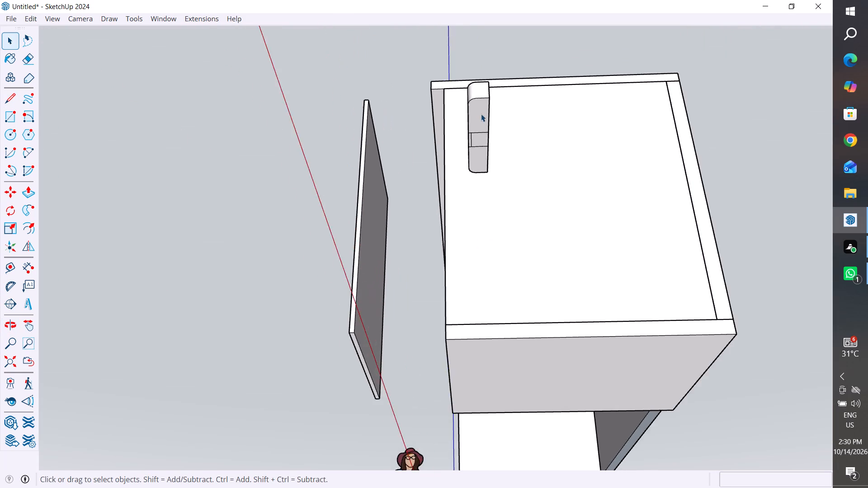
scroll(481, 114, "up", 8)
middle_click_drag(498, 131, 259, 199)
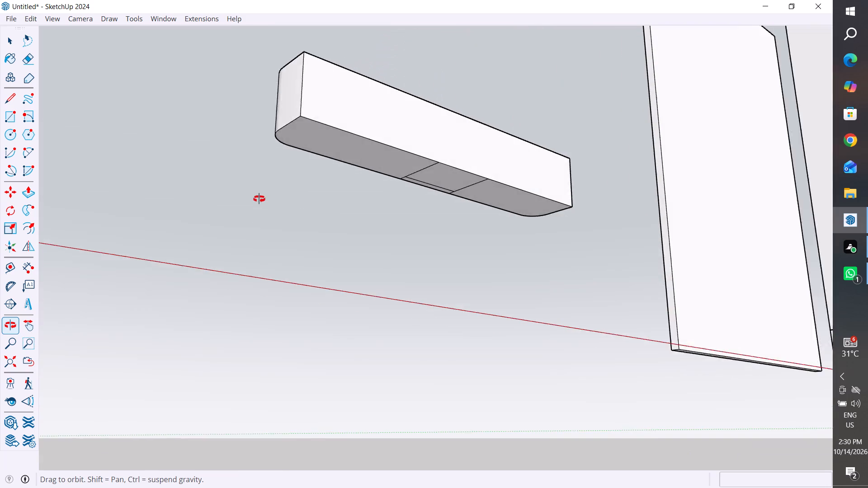
middle_click_drag(259, 199, 247, 203)
scroll(441, 117, "up", 3)
middle_click_drag(471, 168, 354, 234)
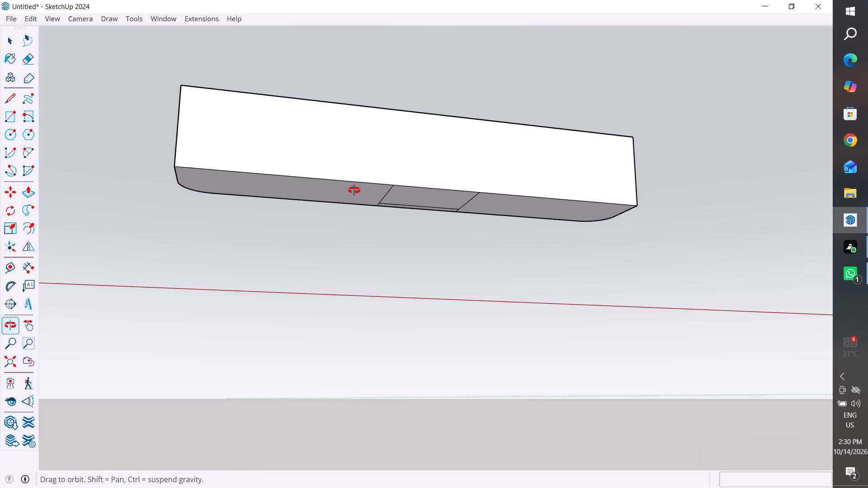
scroll(417, 190, "up", 3)
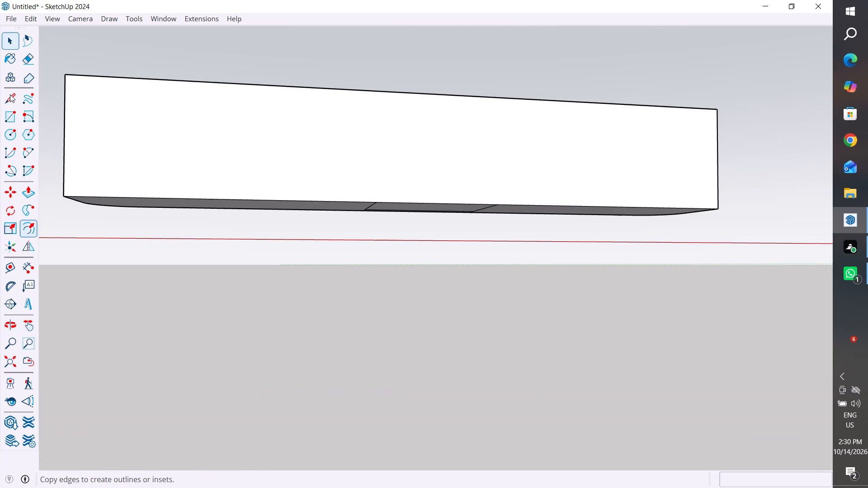
left_click(10, 94)
middle_click_drag(425, 227, 345, 130)
left_click(357, 184)
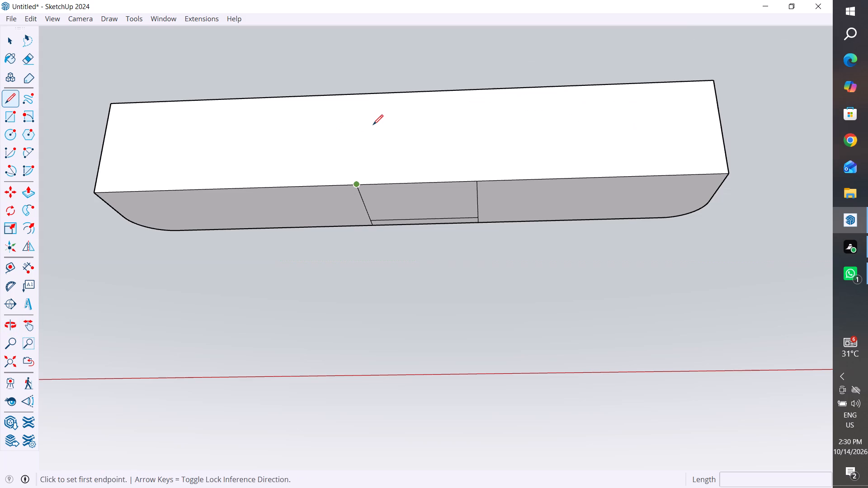
left_click(359, 93)
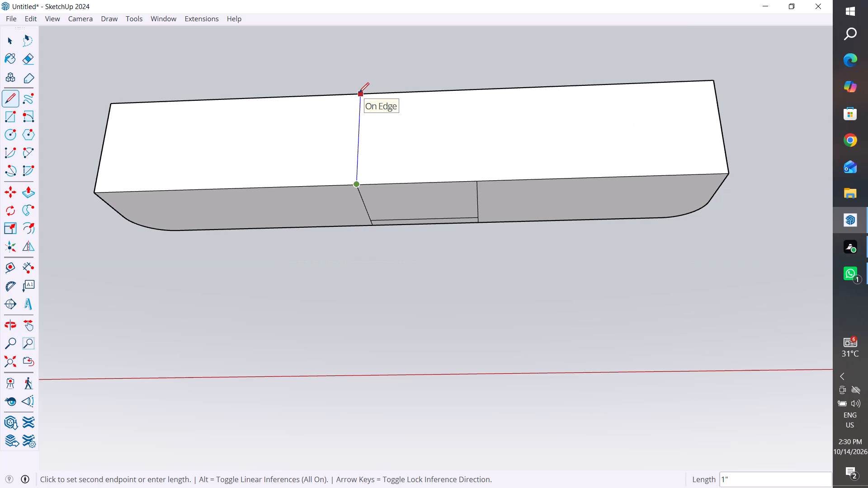
left_click(13, 39)
left_click(7, 94)
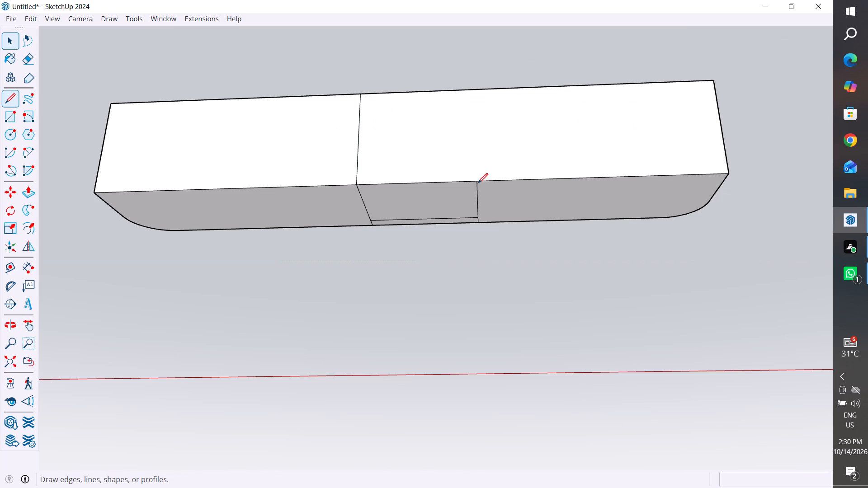
left_click(477, 182)
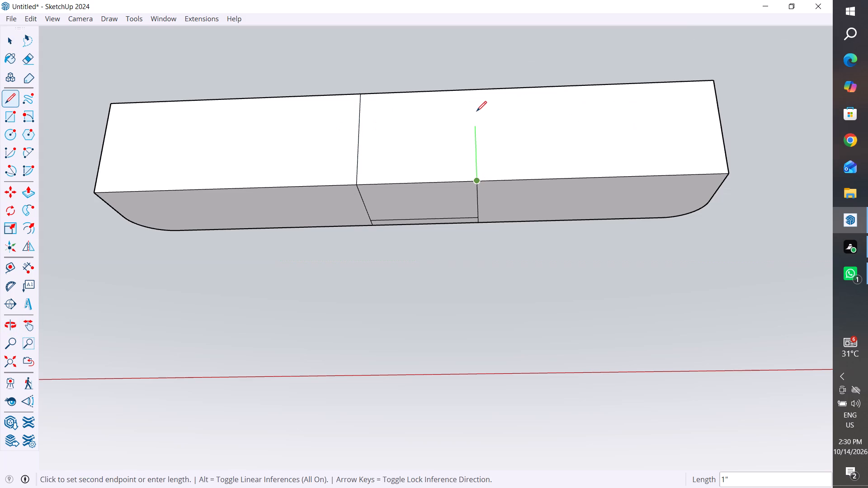
left_click(472, 92)
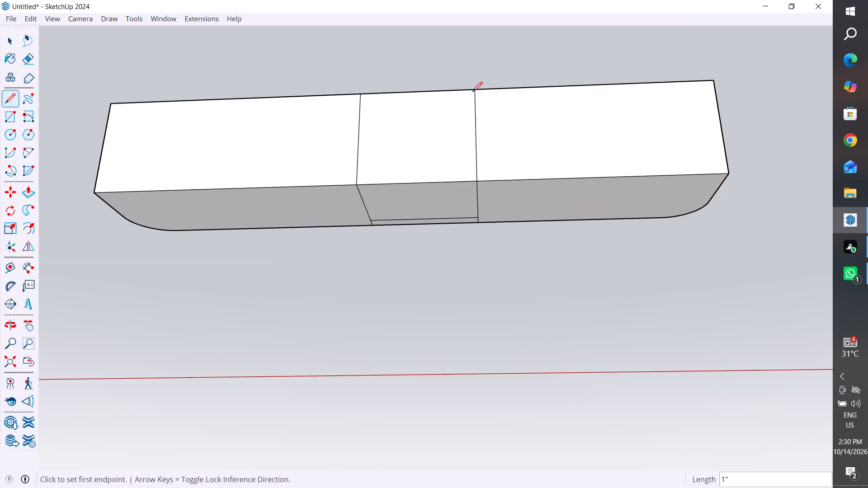
left_click(15, 33)
left_click(227, 66)
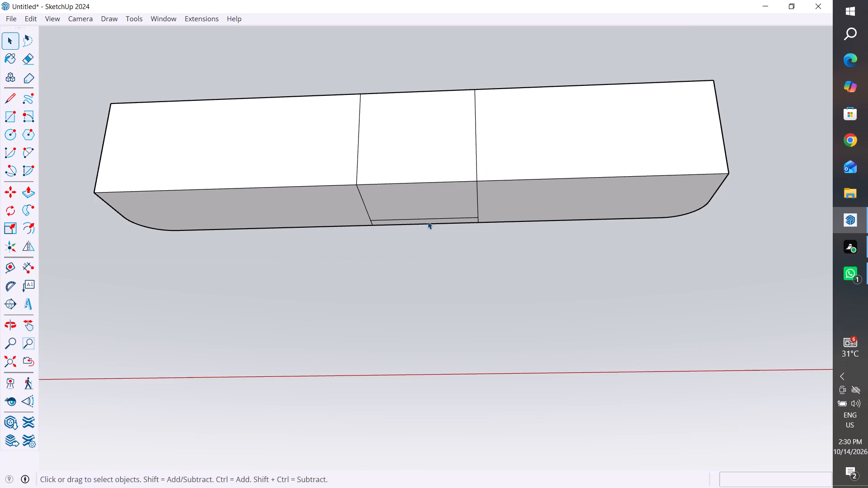
scroll(528, 223, "up", 1)
middle_click_drag(527, 220, 402, 208)
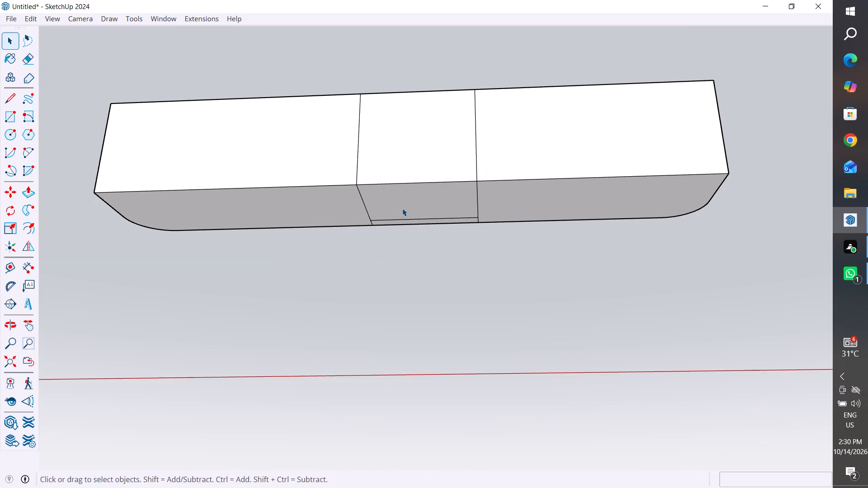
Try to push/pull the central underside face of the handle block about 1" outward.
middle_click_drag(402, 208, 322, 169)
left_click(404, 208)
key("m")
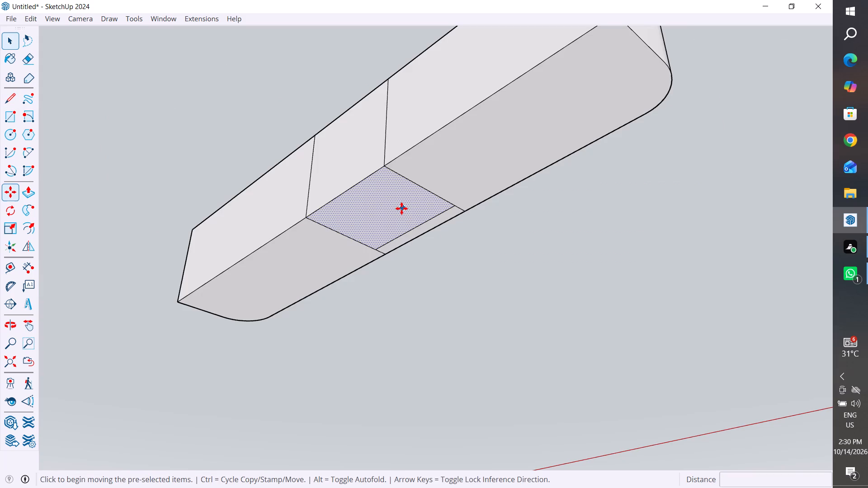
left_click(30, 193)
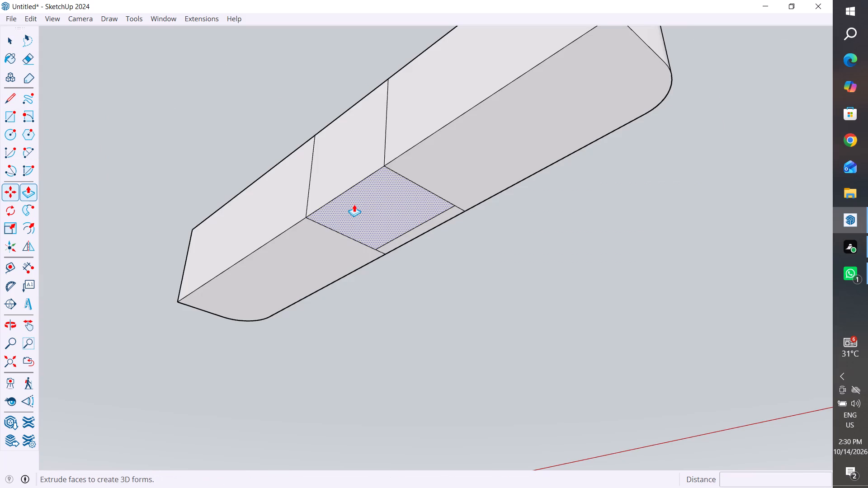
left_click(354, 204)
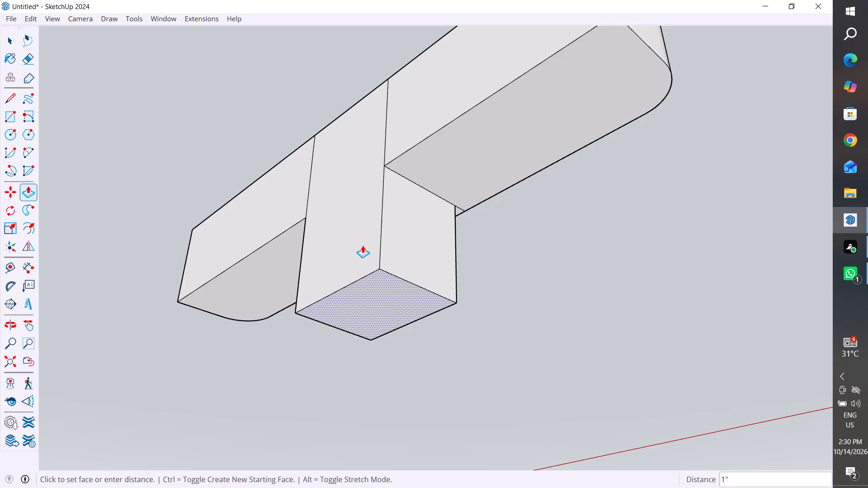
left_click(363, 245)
Draw an about 1" line across the back face between the two vertical lines, slightly in from the underside edge.
middle_click_drag(399, 275, 363, 245)
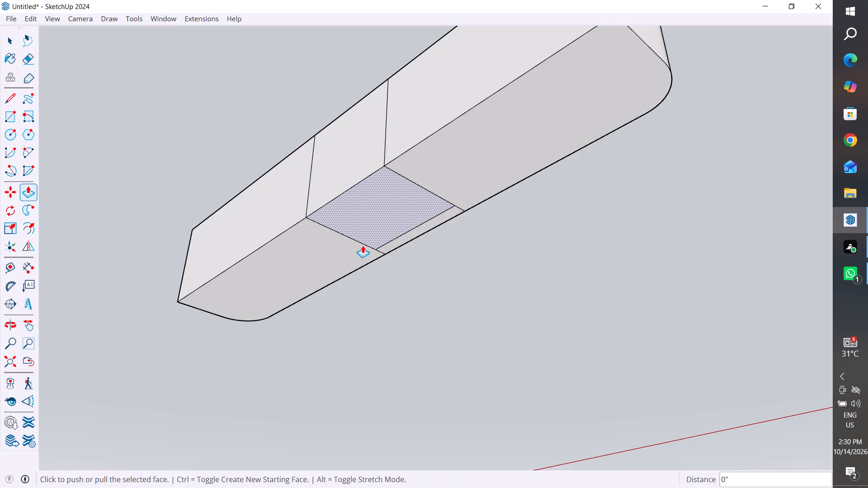
middle_click_drag(363, 245, 486, 361)
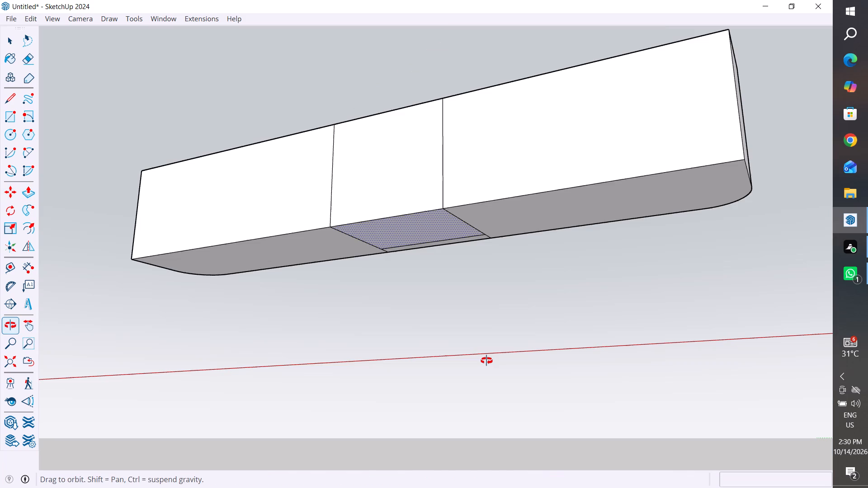
middle_click_drag(486, 361, 144, 332)
middle_click_drag(261, 308, 144, 332)
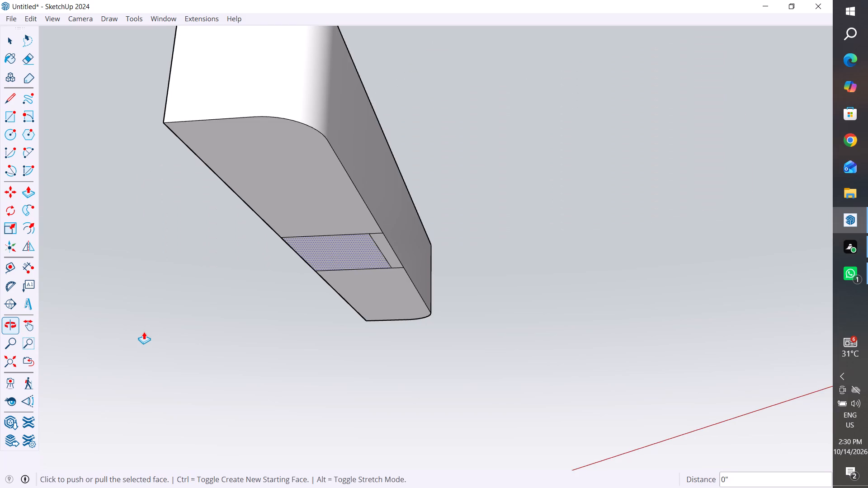
middle_click_drag(144, 332, 535, 324)
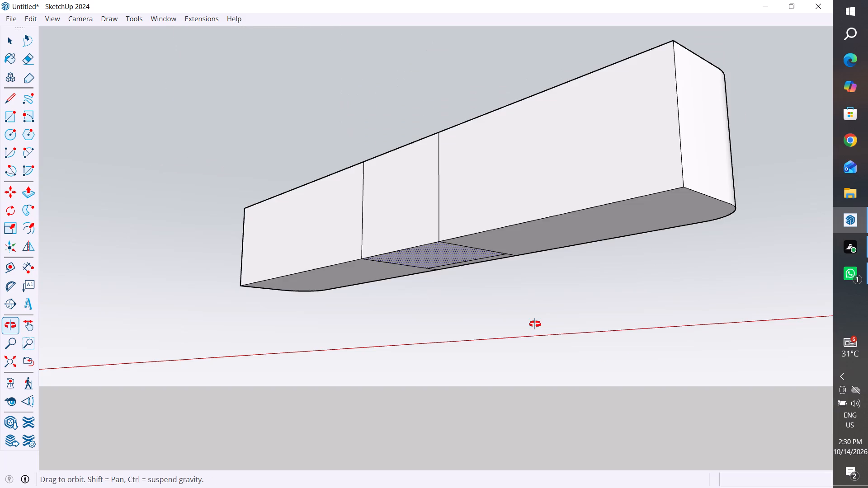
middle_click_drag(535, 324, 495, 245)
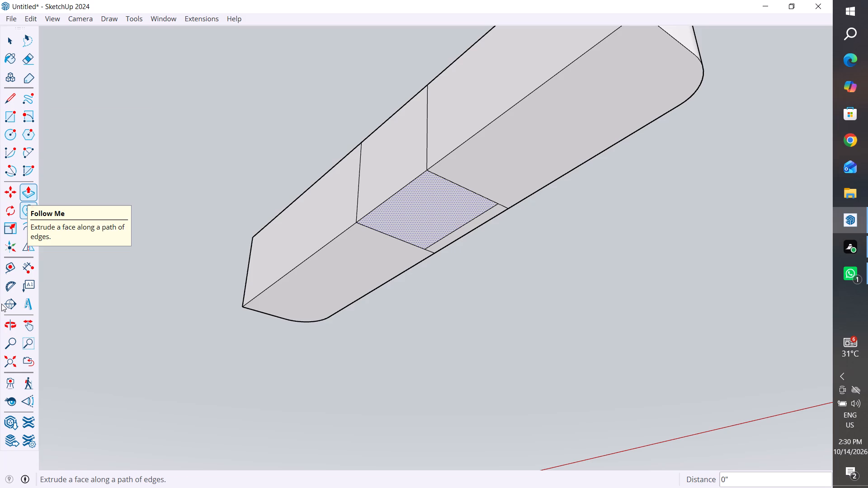
left_click(4, 103)
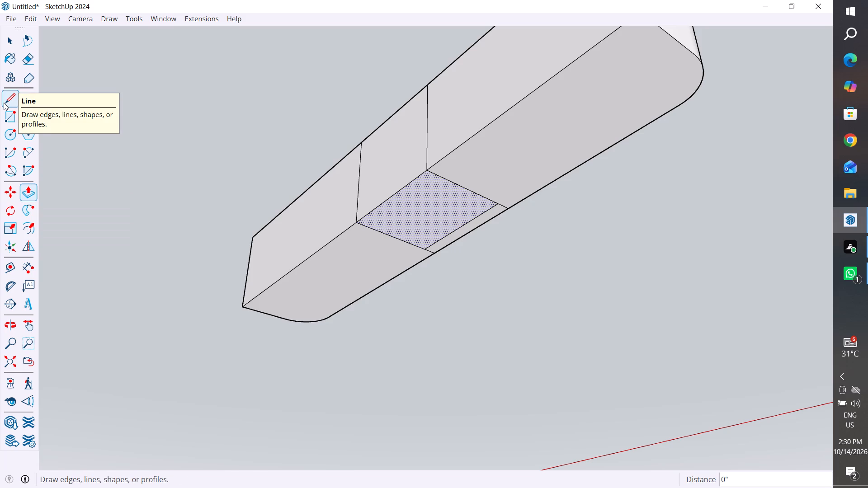
left_click(357, 206)
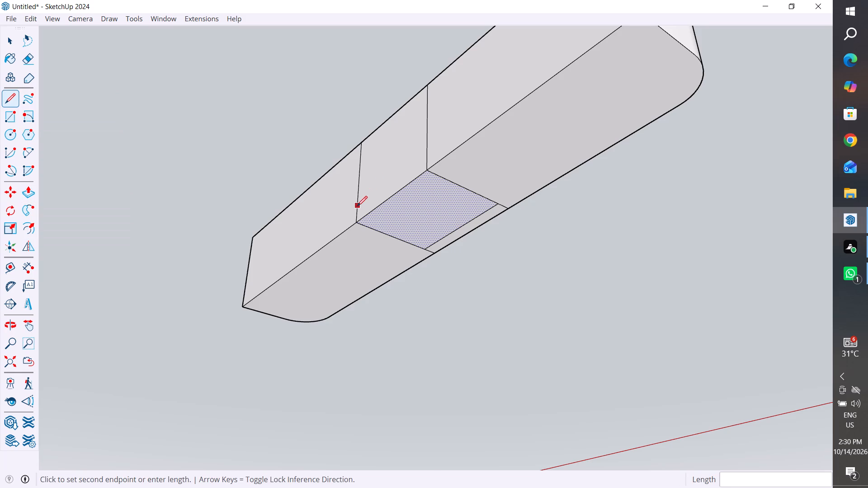
left_click(425, 158)
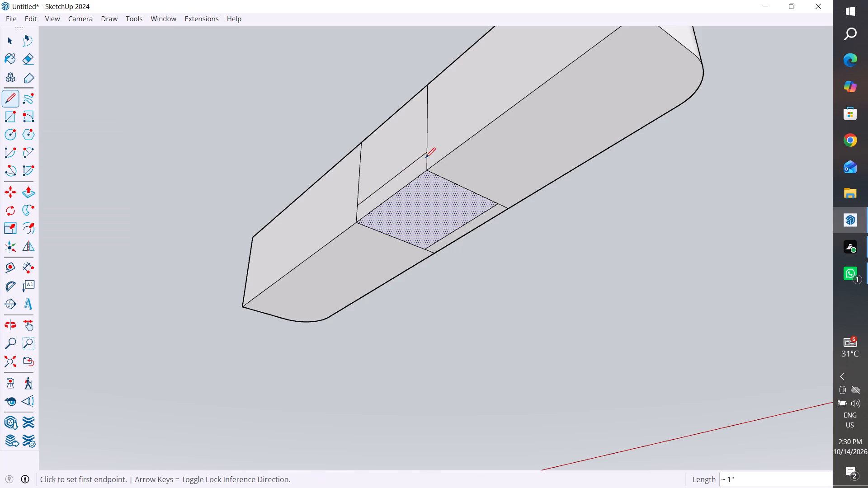
left_click(16, 42)
left_click(269, 119)
Delete the central underside face and the narrow strip adjoining it on the handle block's back face.
scroll(468, 220, "up", 3)
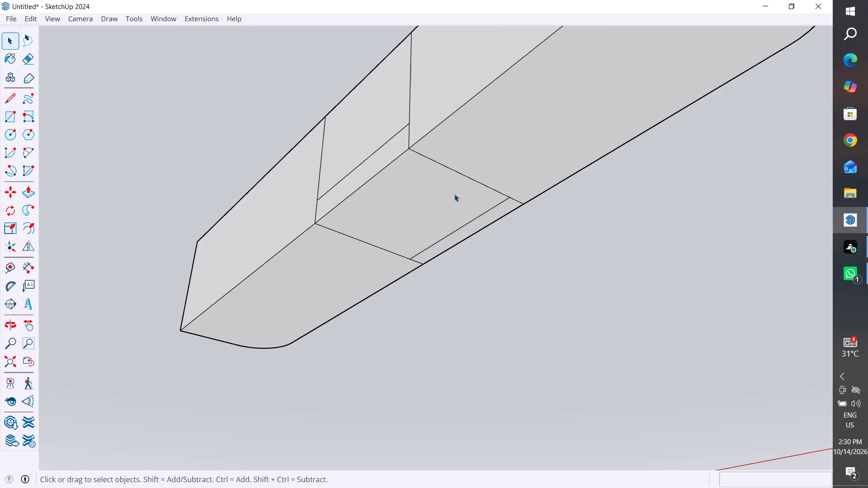
middle_click_drag(447, 216, 551, 219)
left_click(454, 194)
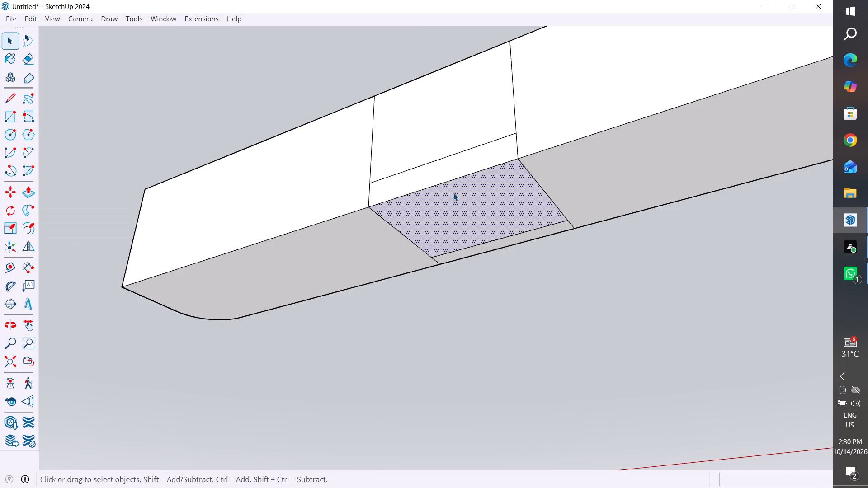
key("Delete")
left_click(457, 169)
key("Delete")
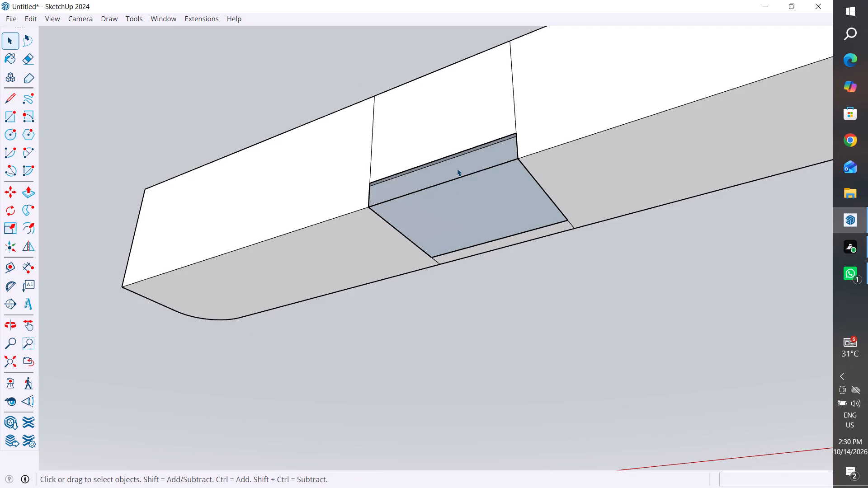
Delete the leftover edge between the underside opening and the back opening.
middle_click_drag(525, 148, 123, 44)
left_click(247, 240)
key("Delete")
middle_click_drag(227, 252, 247, 240)
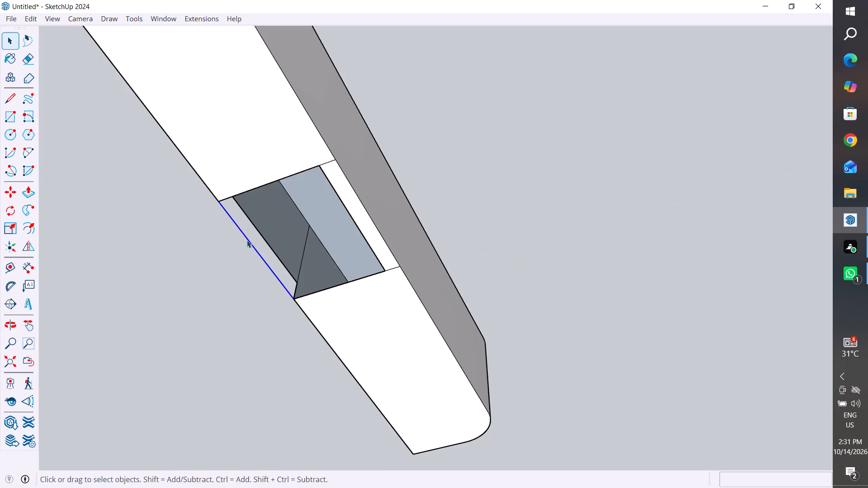
Examine the open notch in the handle block from below, the back and the ends.
middle_click_drag(247, 240, 661, 429)
scroll(530, 215, "down", 5)
middle_click_drag(626, 309, 764, 157)
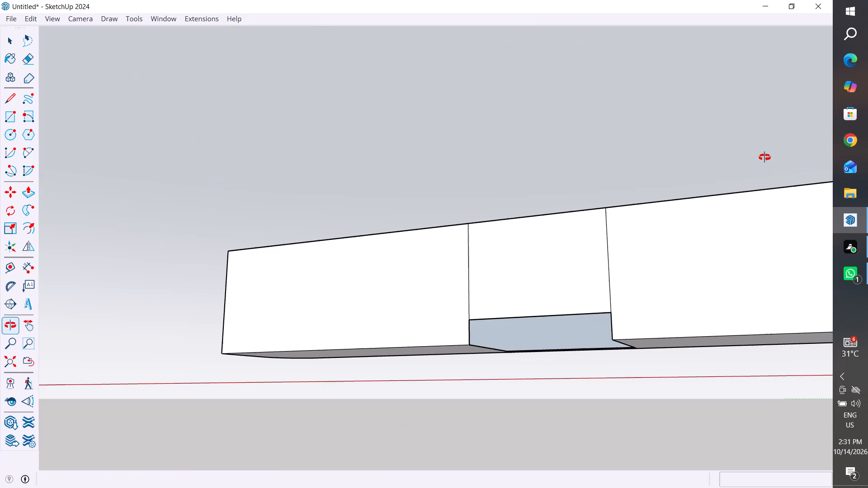
middle_click_drag(764, 157, 859, 261)
scroll(597, 331, "up", 3)
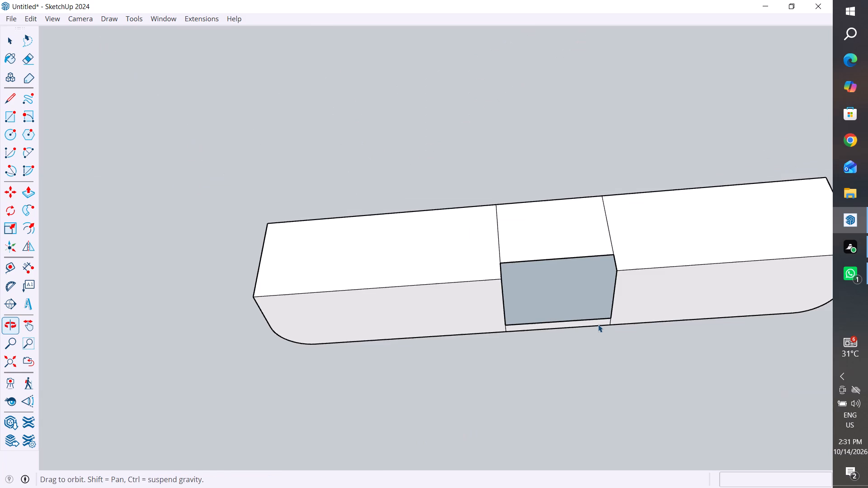
middle_click_drag(599, 268, 575, 61)
middle_click_drag(585, 188, 576, 202)
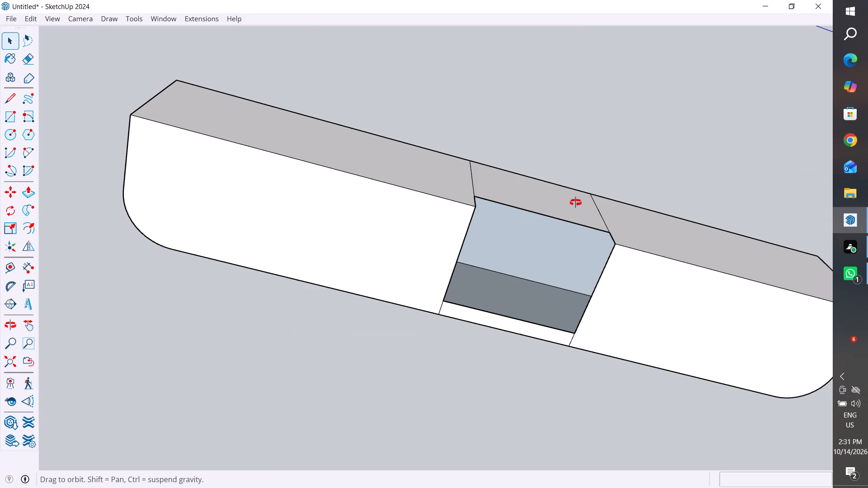
middle_click_drag(576, 202, 178, 333)
scroll(282, 248, "up", 1)
middle_click_drag(282, 246, 298, 269)
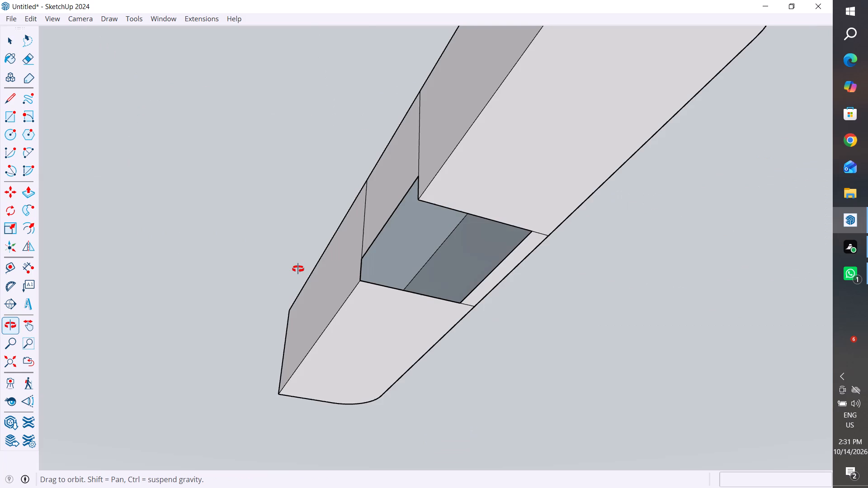
middle_click_drag(298, 269, 412, 381)
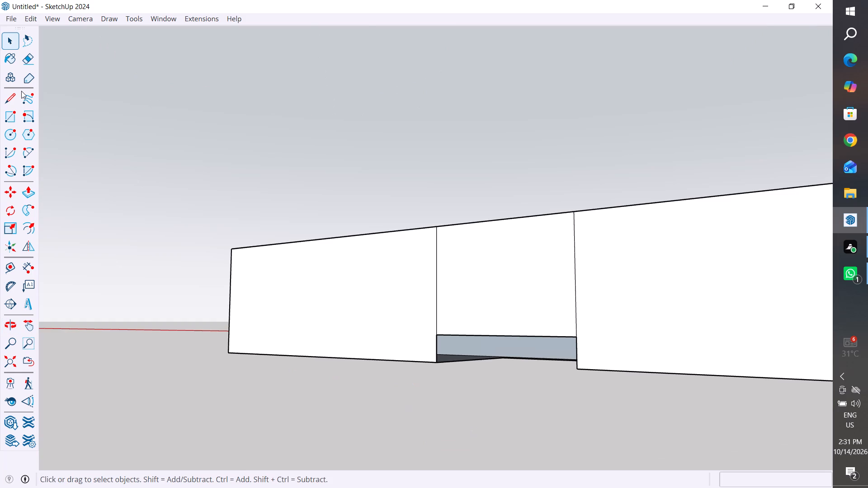
Draw two connected lines from the notch's inner underside corner up and across to the back opening's upper corner, closing one side wall.
left_click(13, 91)
scroll(539, 371, "up", 3)
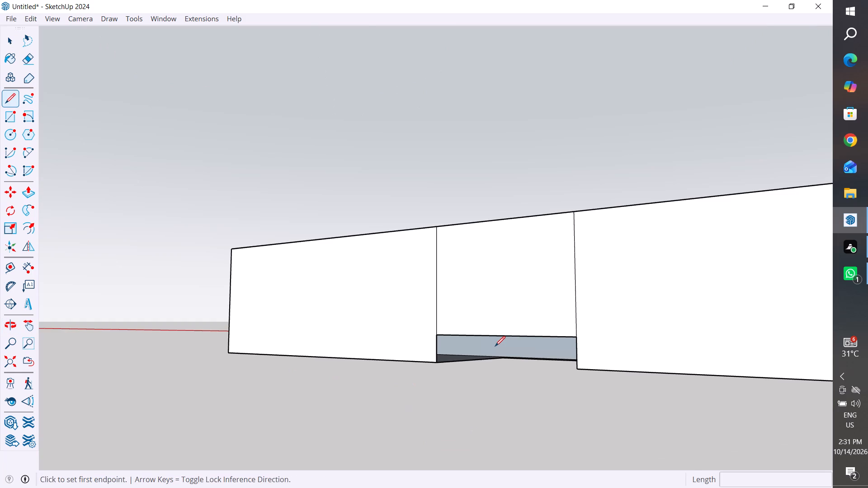
scroll(495, 351, "up", 8)
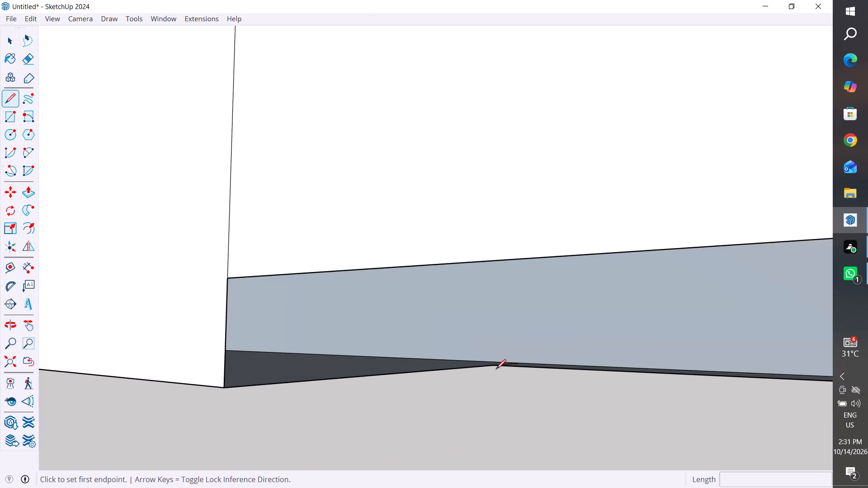
left_click(489, 364)
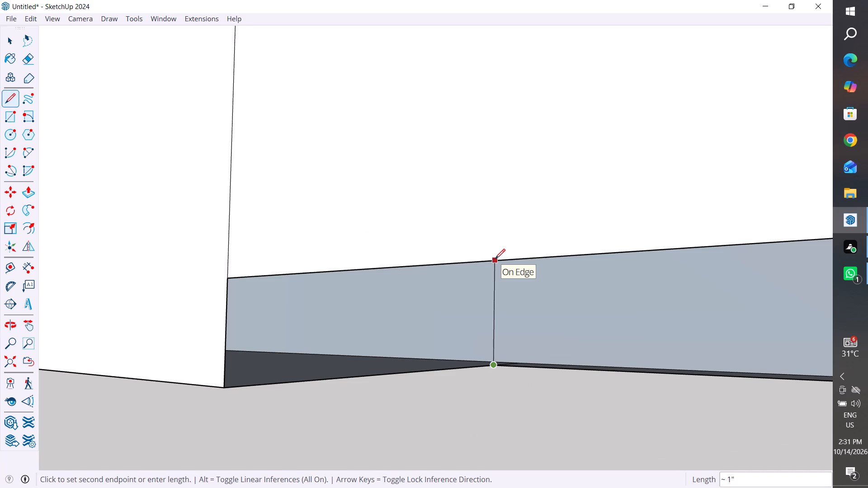
middle_click_drag(524, 291, 391, 270)
middle_click_drag(391, 270, 401, 230)
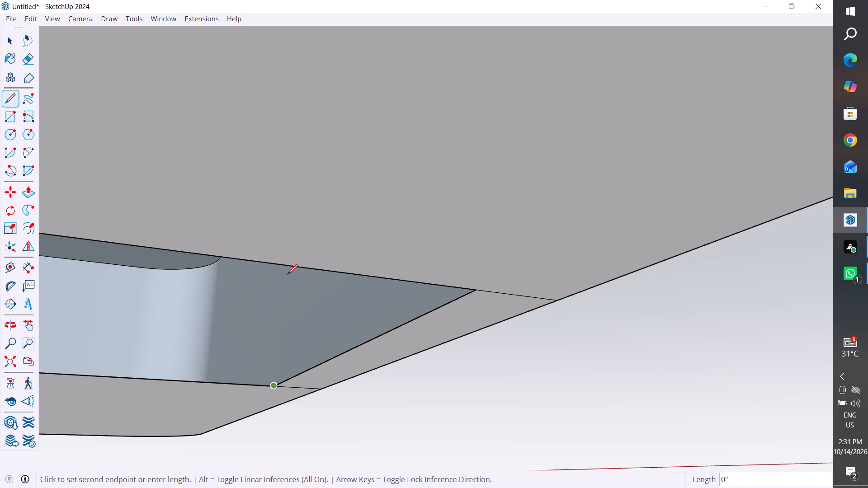
left_click(291, 275)
scroll(291, 275, "down", 5)
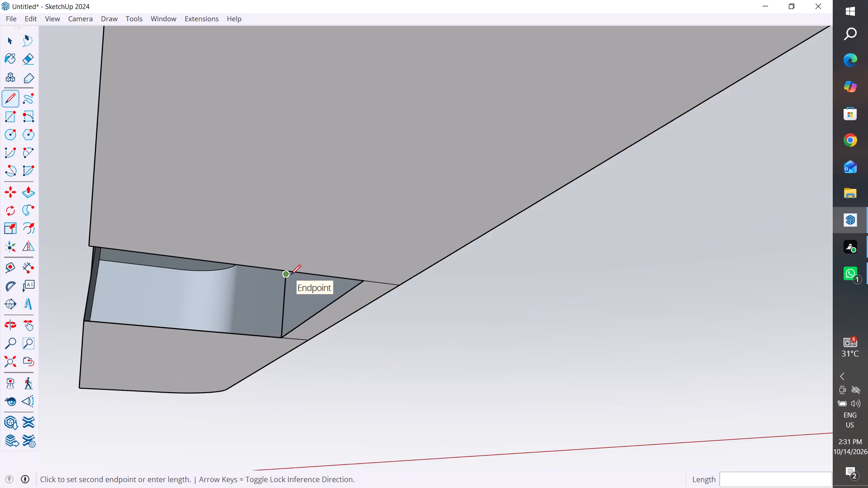
scroll(291, 275, "down", 4)
middle_click_drag(291, 275, 382, 302)
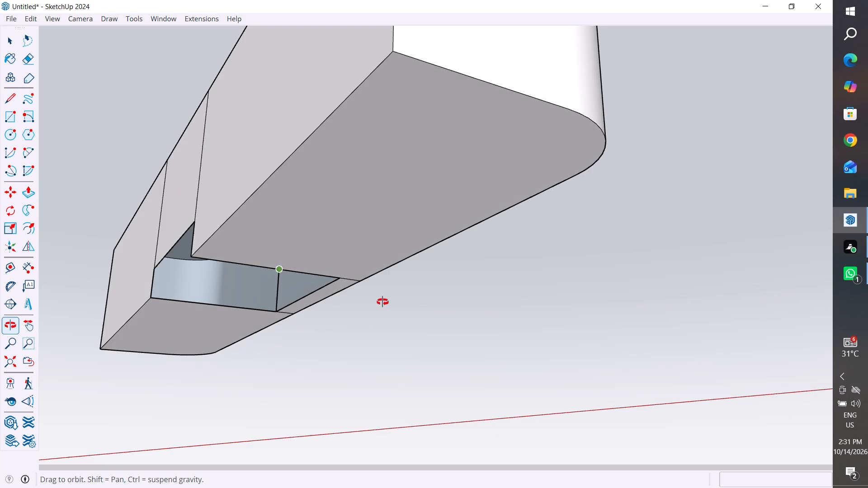
middle_click_drag(382, 302, 459, 361)
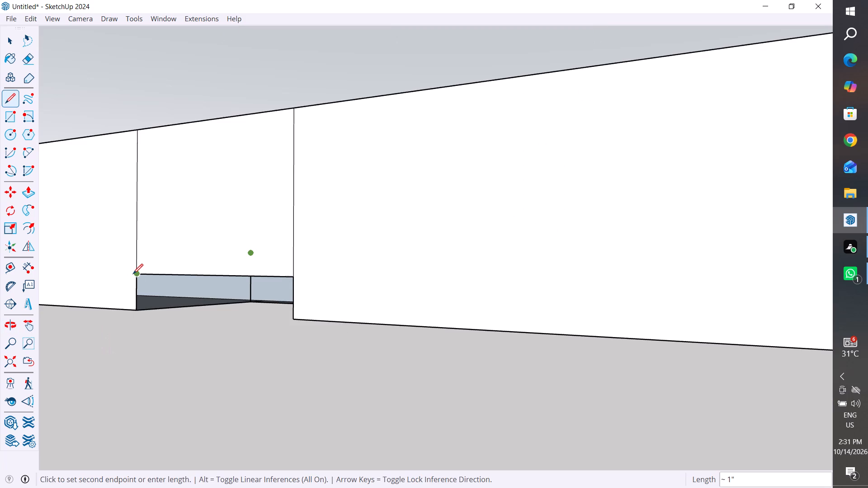
left_click(137, 275)
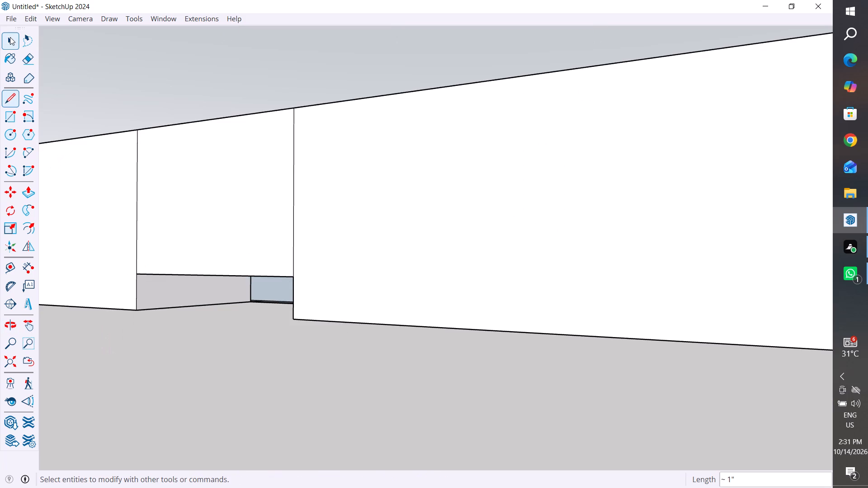
Hide the central back face above the notch on the handle block.
left_click(10, 37)
scroll(288, 151, "down", 5)
middle_click_drag(282, 182, 278, 85)
middle_click_drag(278, 85, 597, 112)
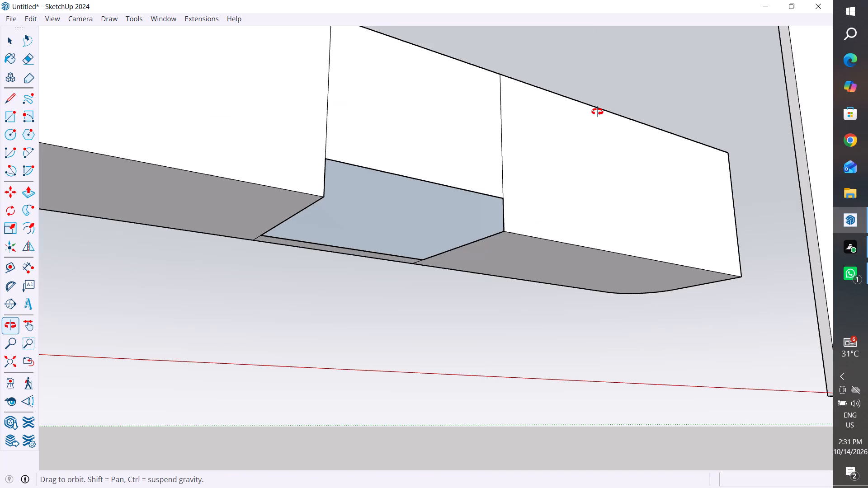
middle_click_drag(597, 112, 520, 192)
right_click(279, 198)
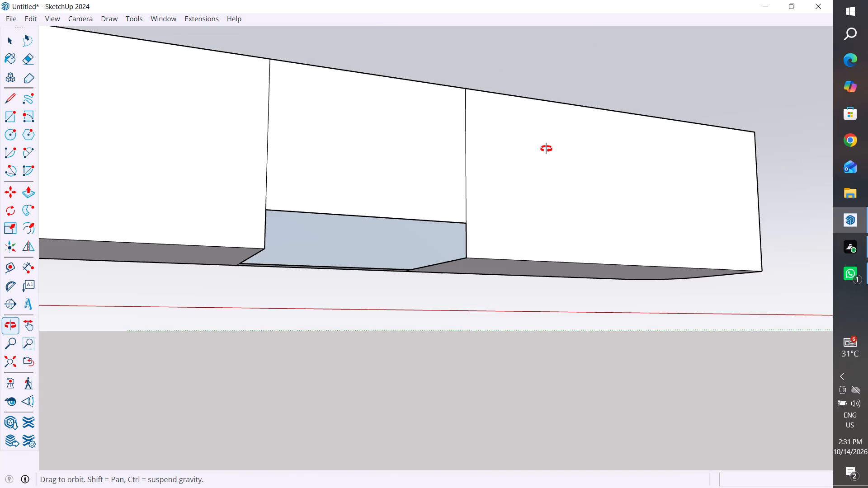
left_click(310, 237)
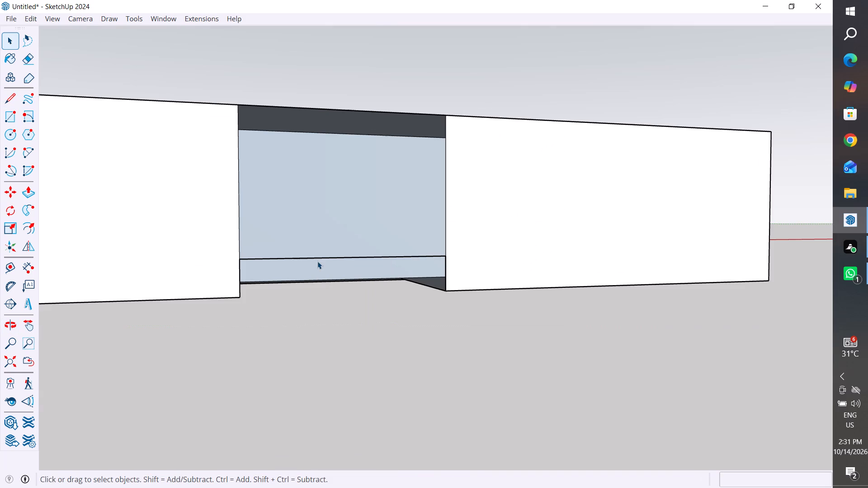
Hide the outer back-face section adjoining the notch's newly closed side wall.
left_click(181, 235)
right_click(181, 235)
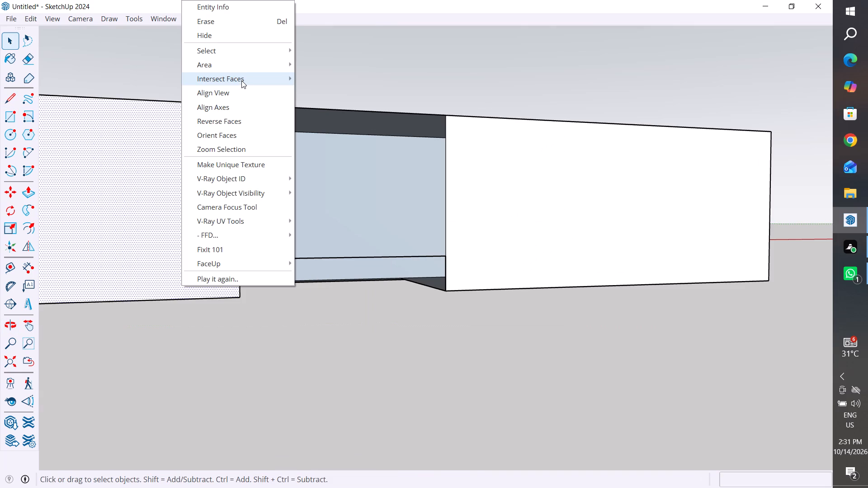
left_click(242, 38)
middle_click_drag(284, 272, 242, 38)
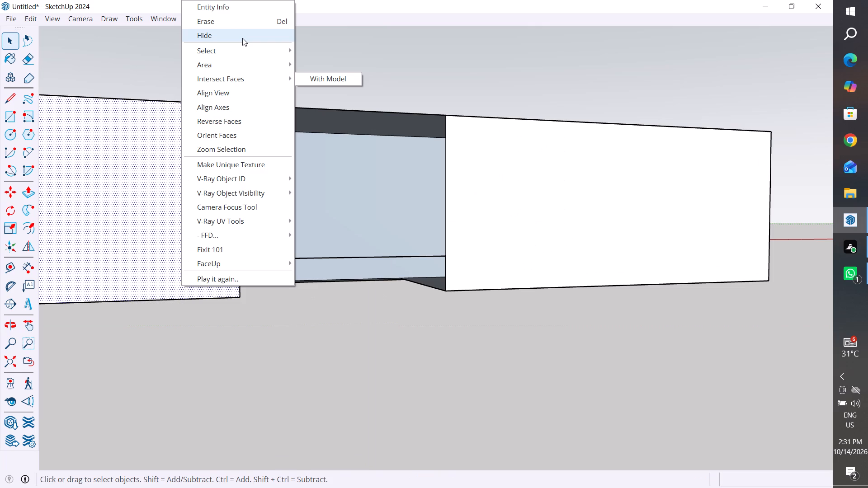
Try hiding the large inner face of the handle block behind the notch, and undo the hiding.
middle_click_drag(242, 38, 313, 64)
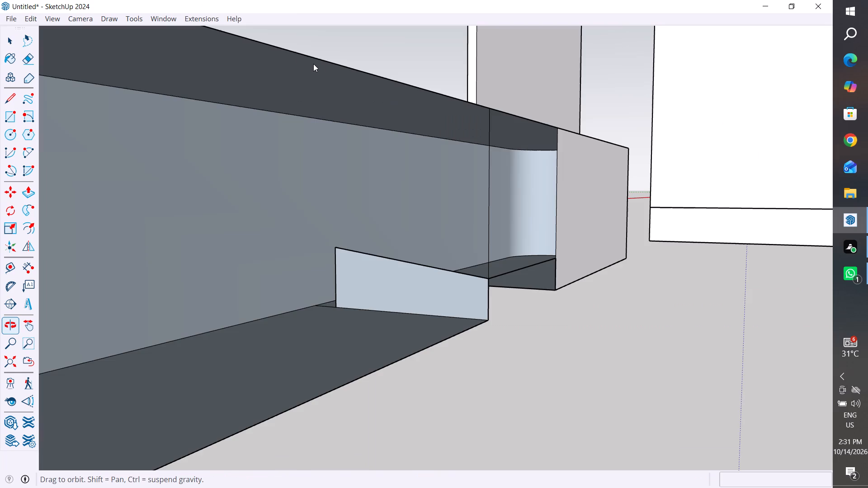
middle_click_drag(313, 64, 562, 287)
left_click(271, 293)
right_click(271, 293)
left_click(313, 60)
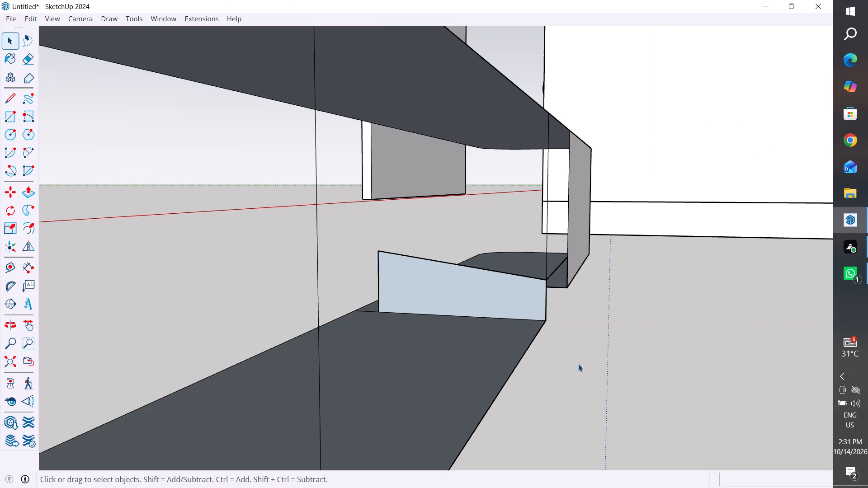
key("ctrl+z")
Draw a line of about 1" along the green axis from the notch side wall's outer upper corner to the block's inner face.
scroll(436, 298, "up", 2)
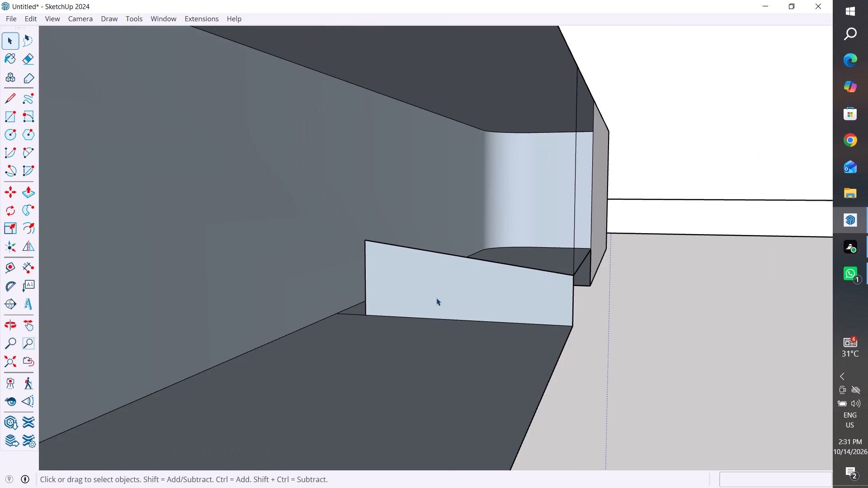
middle_click_drag(377, 305, 472, 271)
middle_click_drag(472, 271, 380, 326)
scroll(409, 293, "up", 3)
middle_click_drag(443, 289, 382, 326)
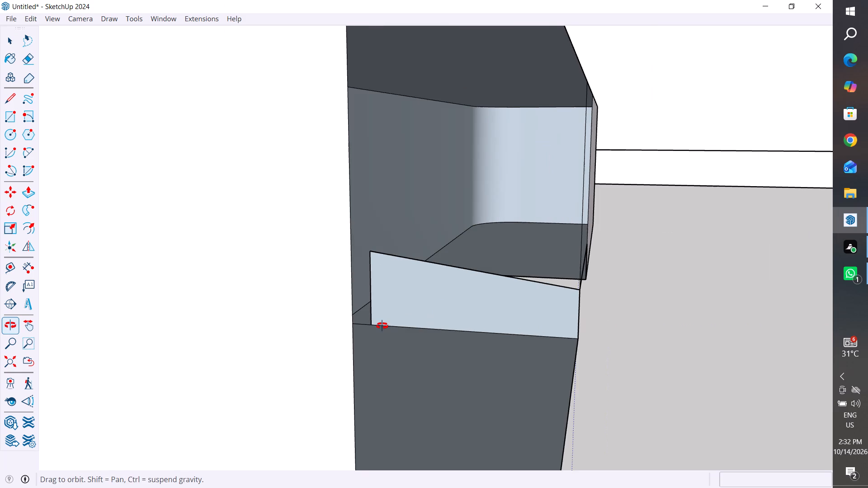
middle_click_drag(382, 326, 456, 294)
scroll(208, 487, "up", 1)
left_click(20, 96)
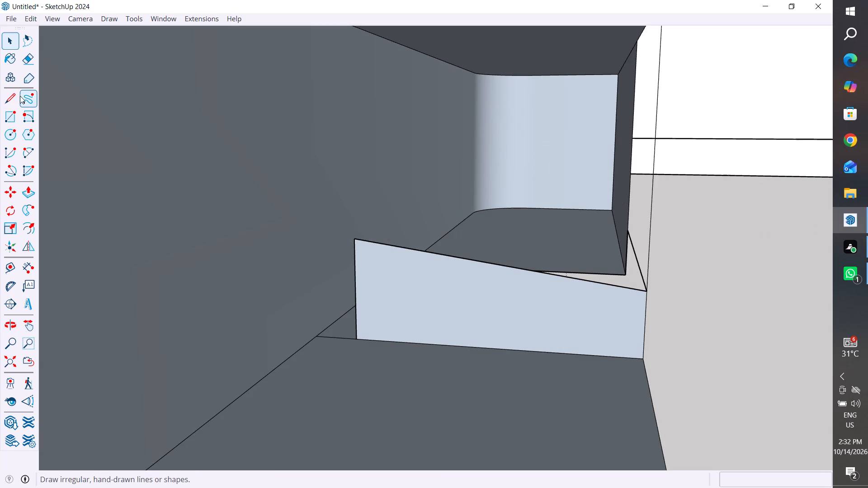
left_click(14, 94)
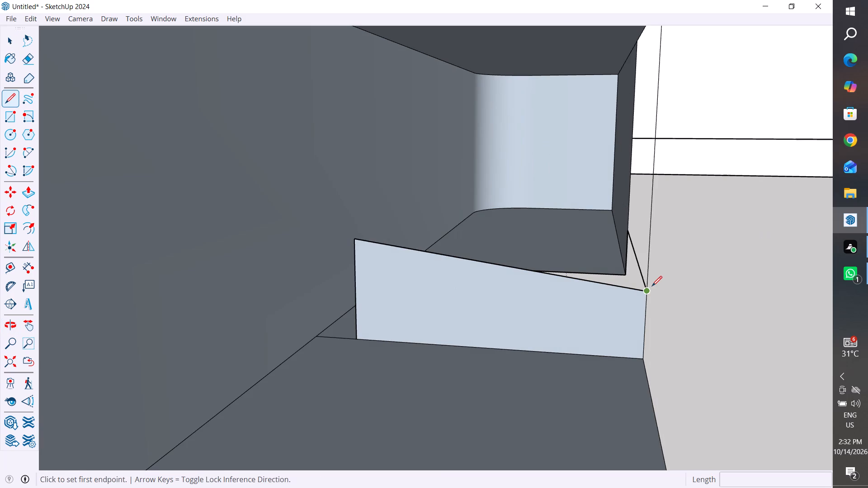
left_click(648, 292)
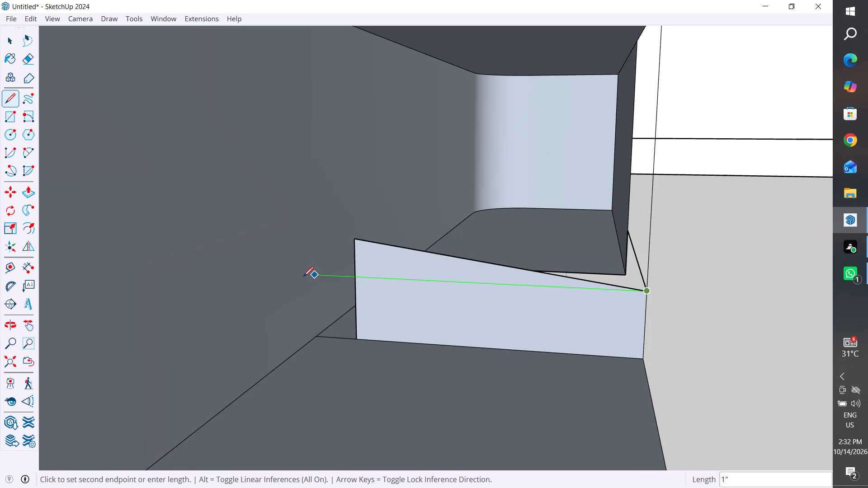
left_click(303, 277)
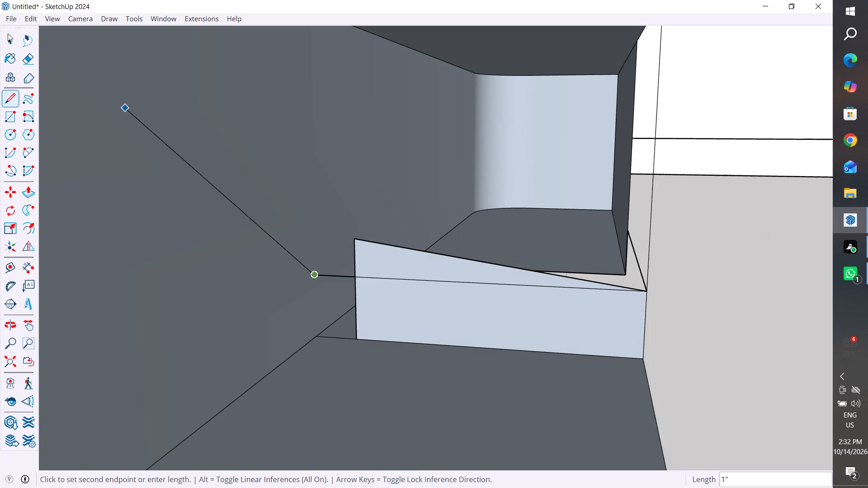
left_click(8, 33)
Delete the triangular face above the new line on the notch's side wall, together with its vertical and sloping edges.
left_click(379, 261)
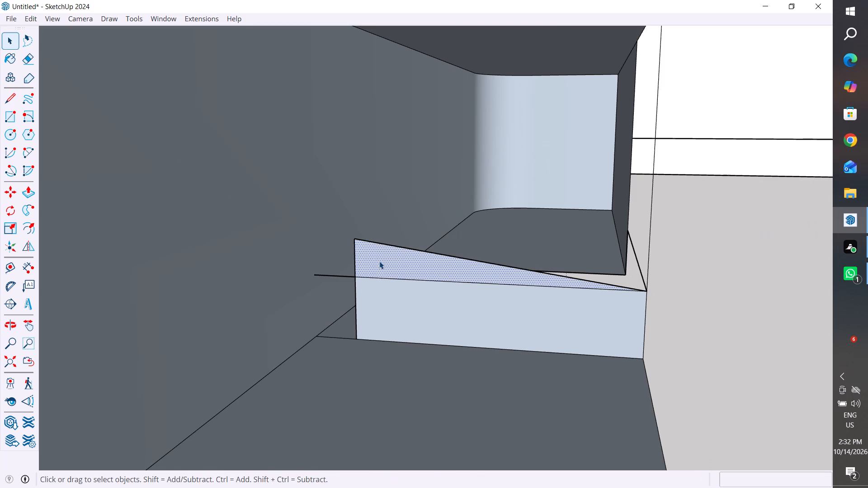
key("Delete")
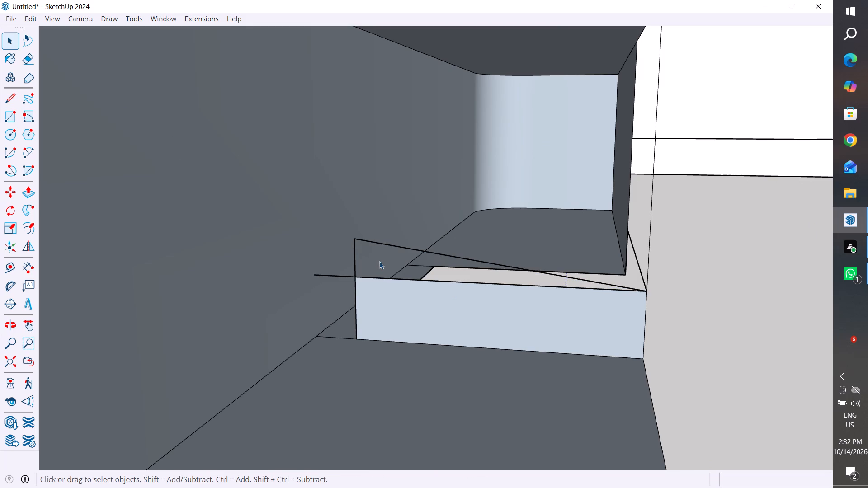
left_click(353, 257)
left_click(357, 259)
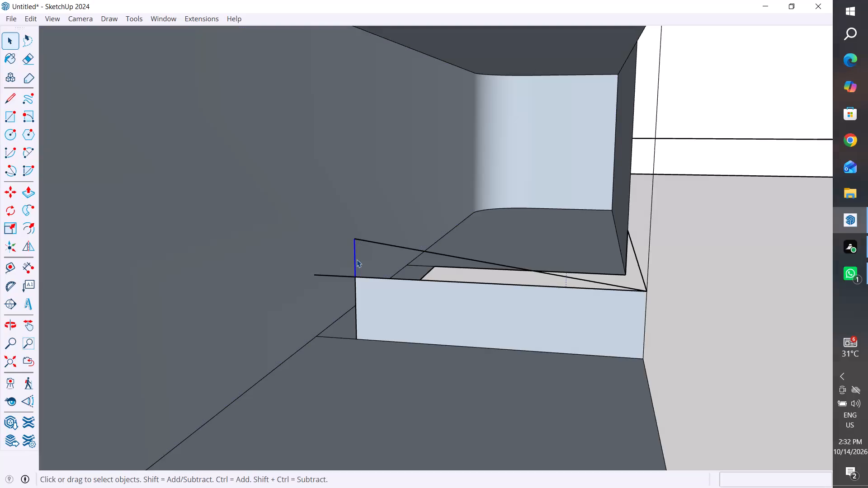
key("Delete")
left_click(413, 249)
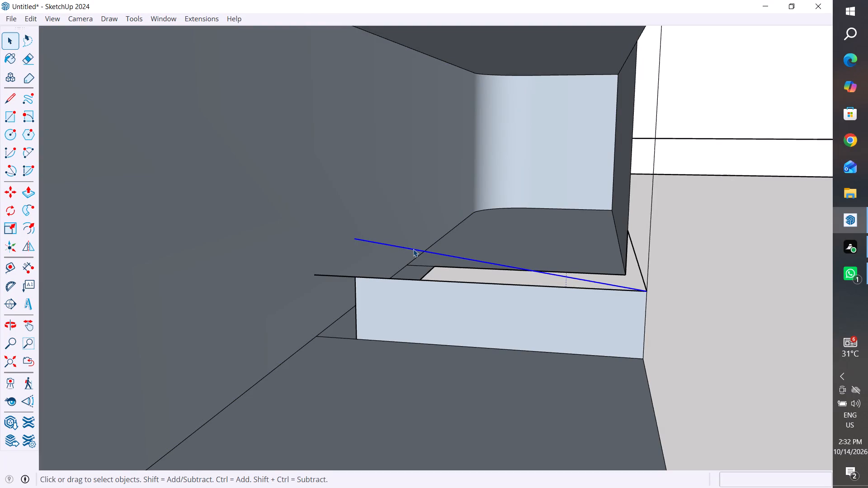
key("Delete")
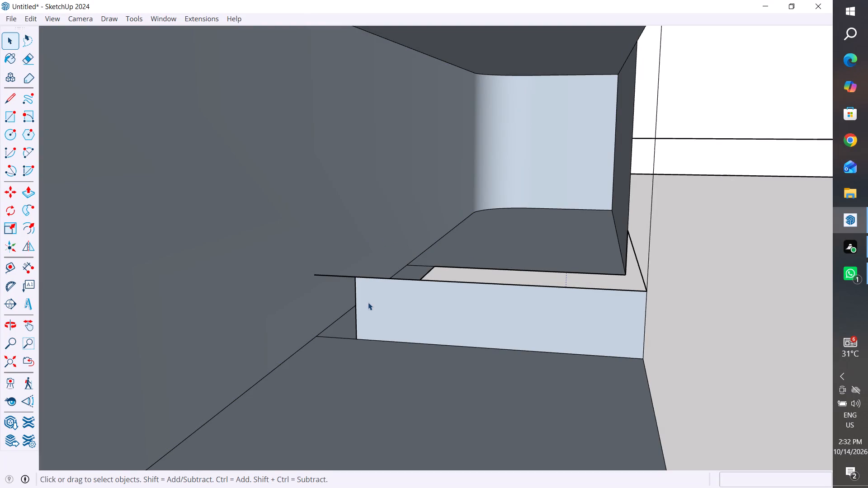
Delete the remaining lower face of the notch's side wall and its leftover inner vertical edge.
left_click(366, 304)
key("Delete")
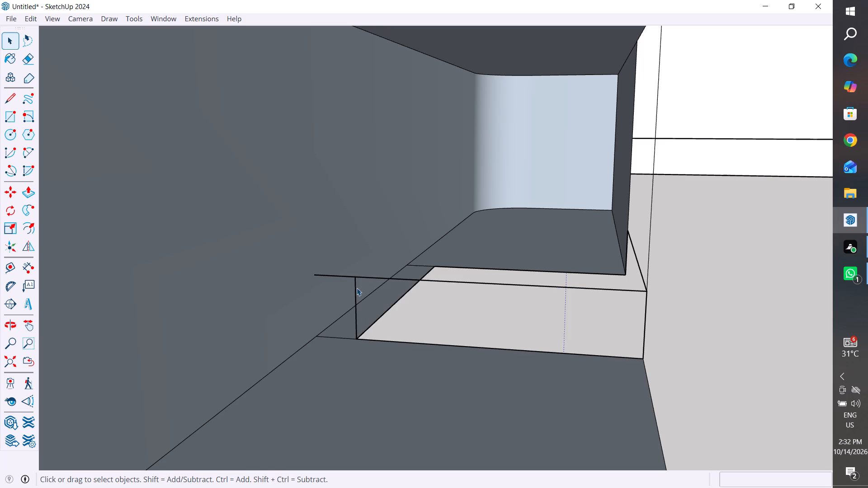
left_click(357, 288)
key("Delete")
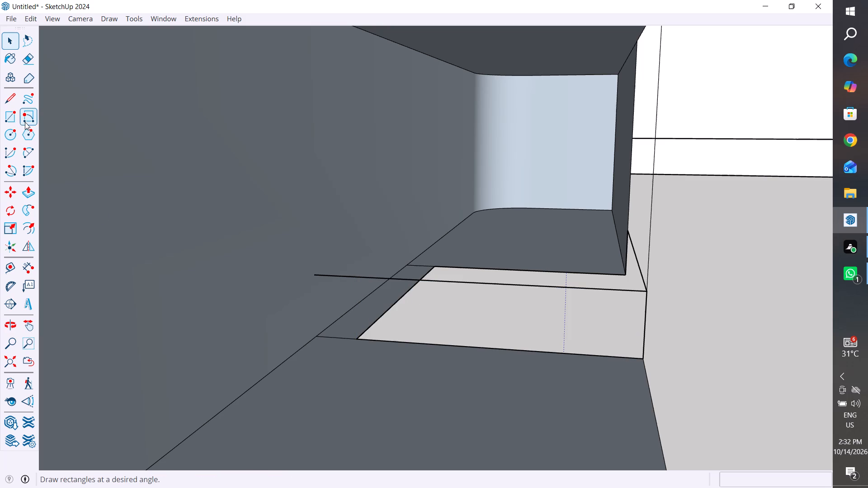
Draw a rectangle 1" deep from the notch's outer upper corner to its inner underside corner, rebuilding the side wall.
left_click(14, 117)
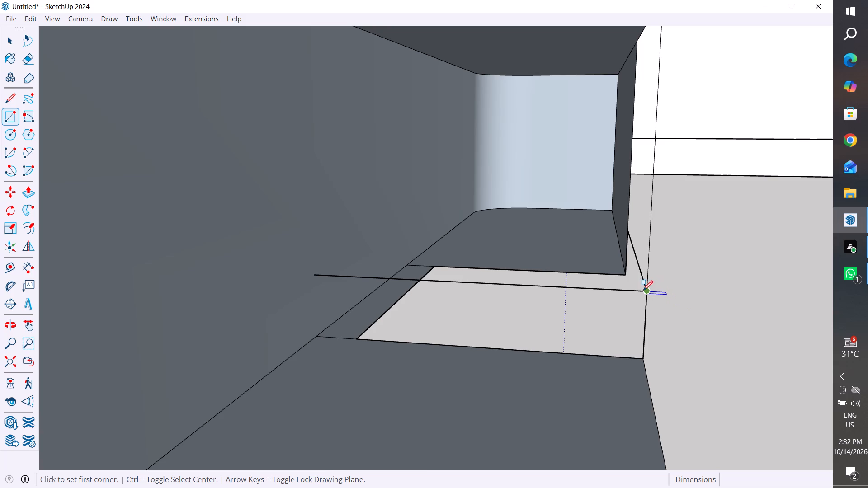
left_click(643, 291)
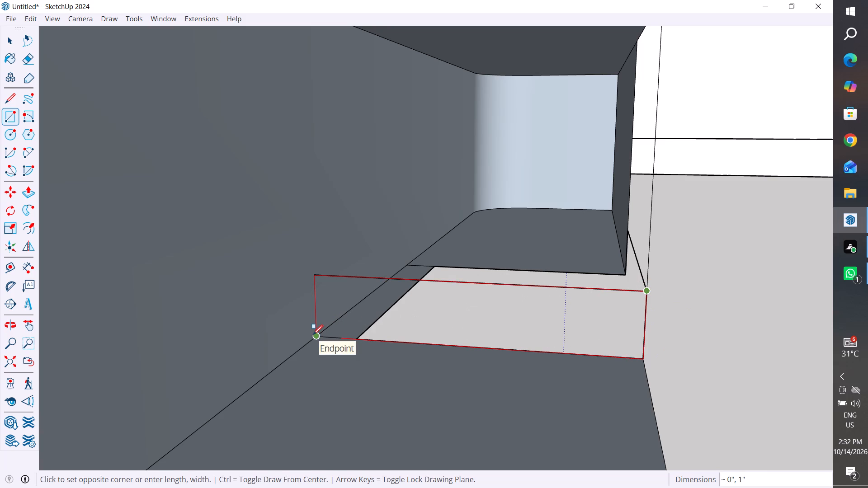
left_click(313, 335)
Draw a vertical rectangle 1" deep for the notch's opposite side wall, starting at its outer underside corner and rising along the inner face.
middle_click_drag(757, 347, 566, 358)
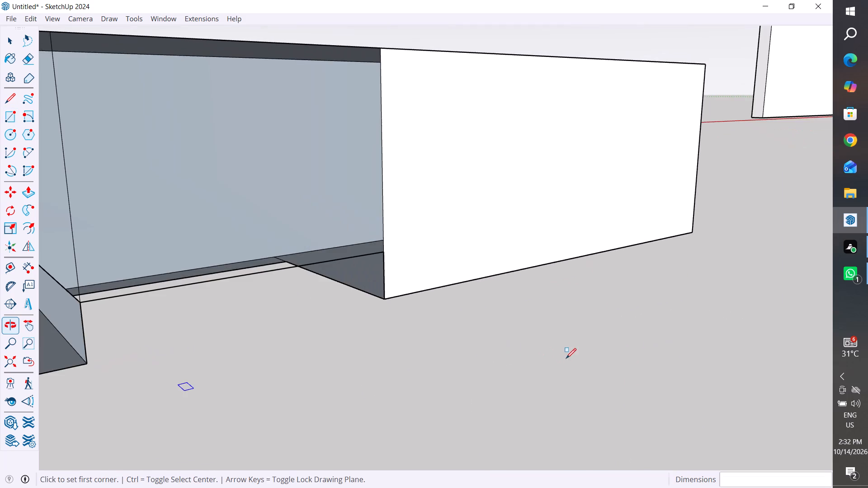
scroll(567, 365, "down", 5)
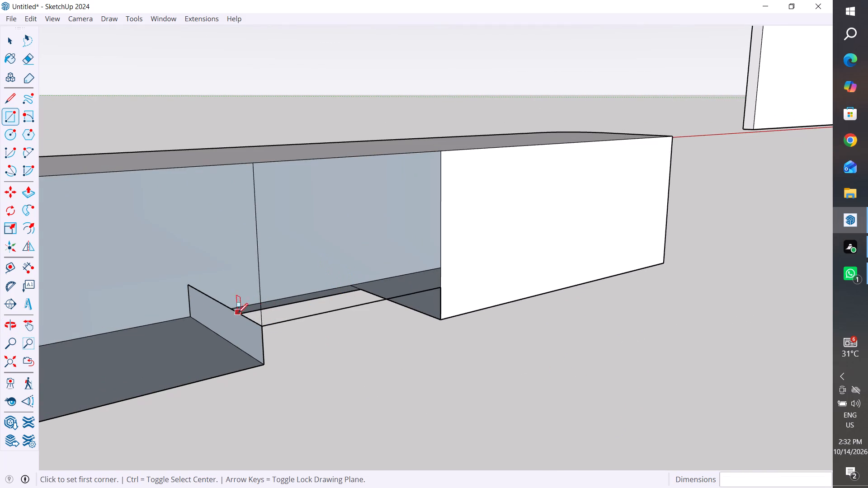
left_click(439, 318)
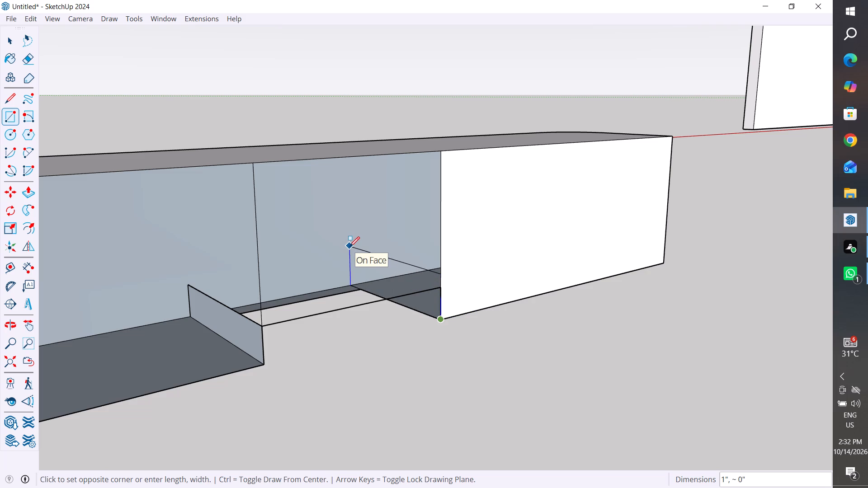
left_click(350, 247)
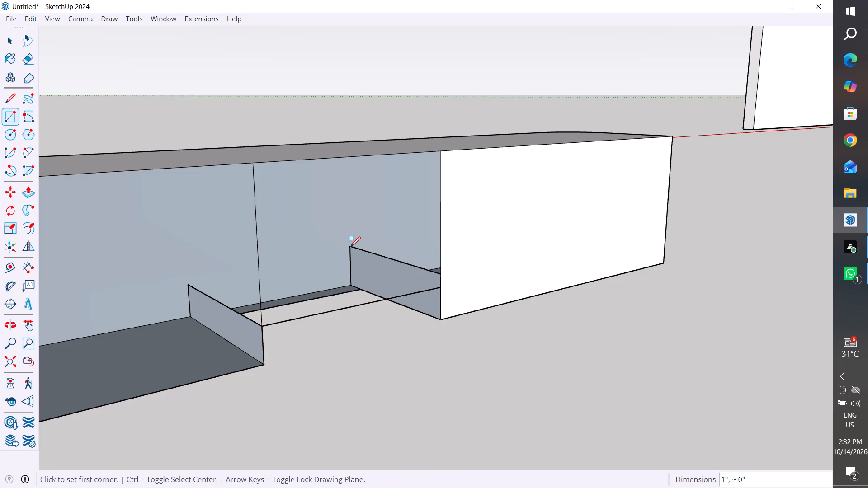
scroll(337, 268, "down", 3)
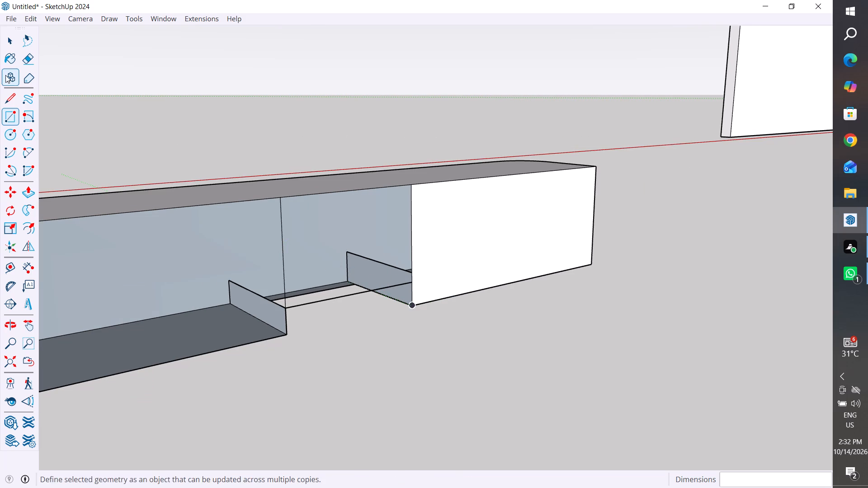
Draw a horizontal rectangle of about 1" by 1" between the upper corners of the notch's two side walls, closing its top.
left_click(11, 45)
scroll(354, 307, "down", 1)
middle_click_drag(354, 307, 306, 332)
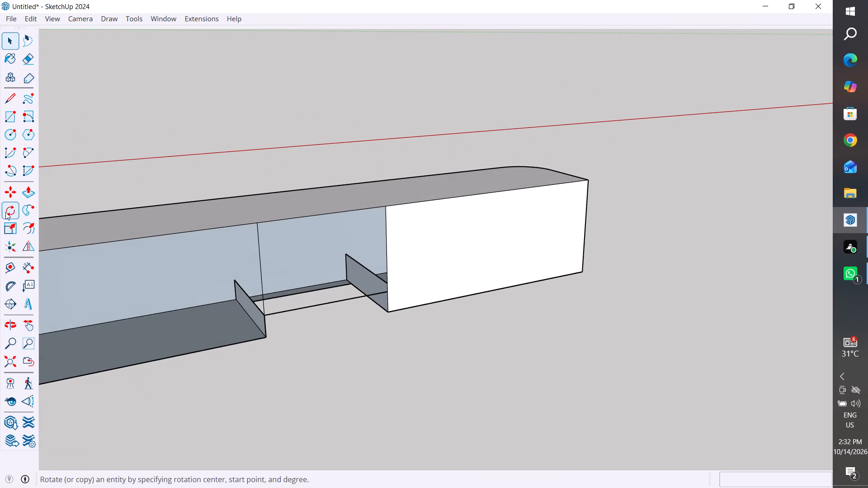
left_click(10, 229)
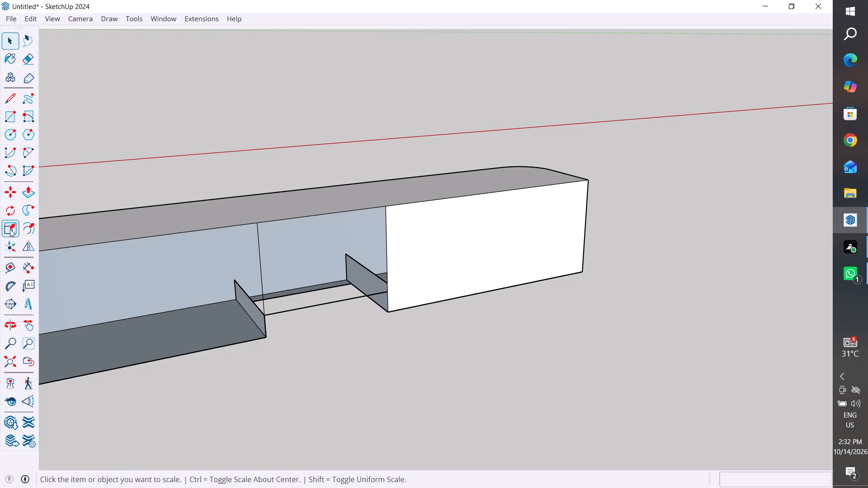
left_click(10, 121)
left_click(237, 278)
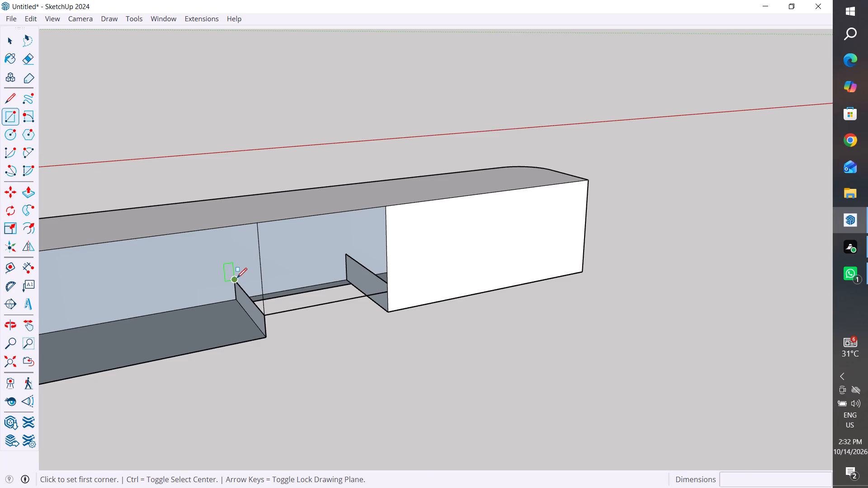
left_click(384, 294)
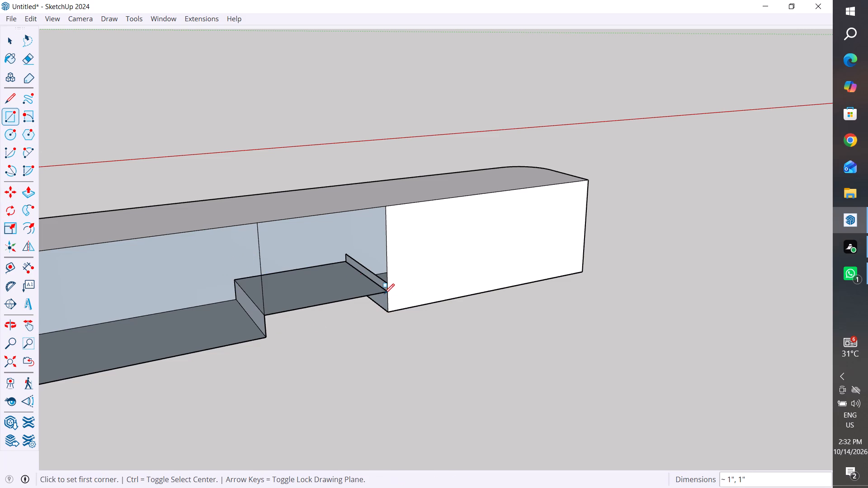
left_click(14, 41)
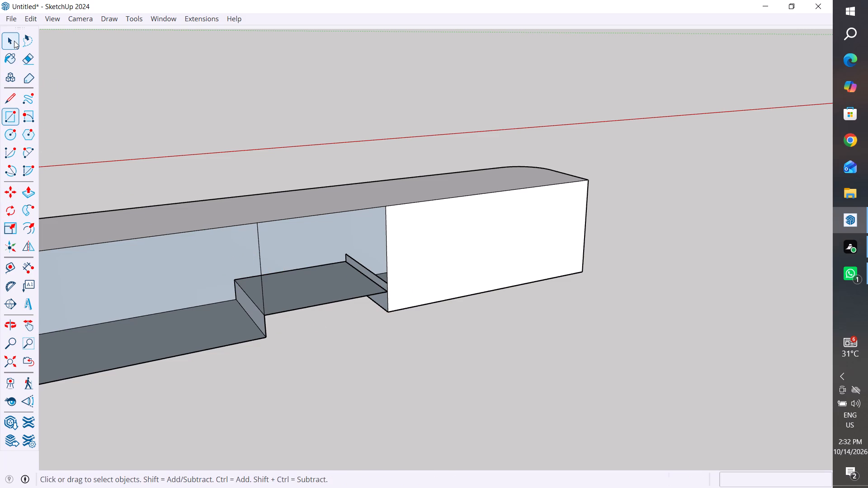
Delete the side-wall strip projecting above the notch's closing face, including its top edge and short inner vertical edge.
scroll(396, 308, "up", 8)
middle_click_drag(367, 282, 453, 282)
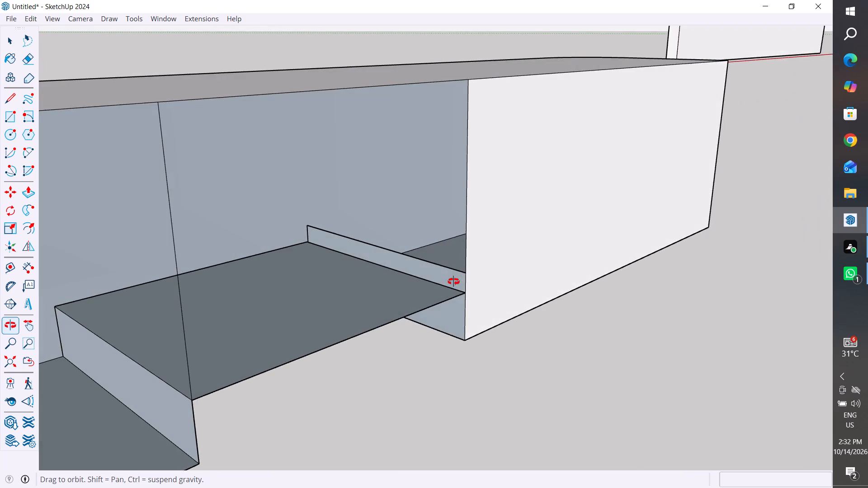
middle_click_drag(453, 282, 602, 253)
left_click(566, 239)
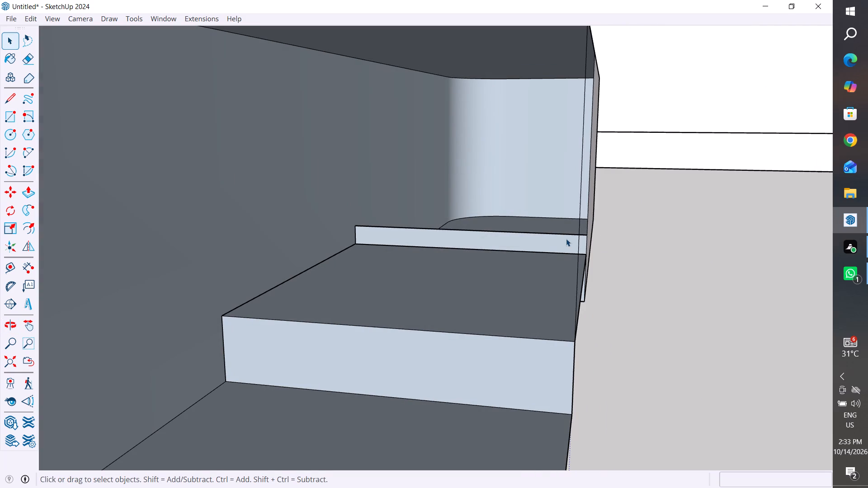
key("Delete")
scroll(566, 238, "up", 2)
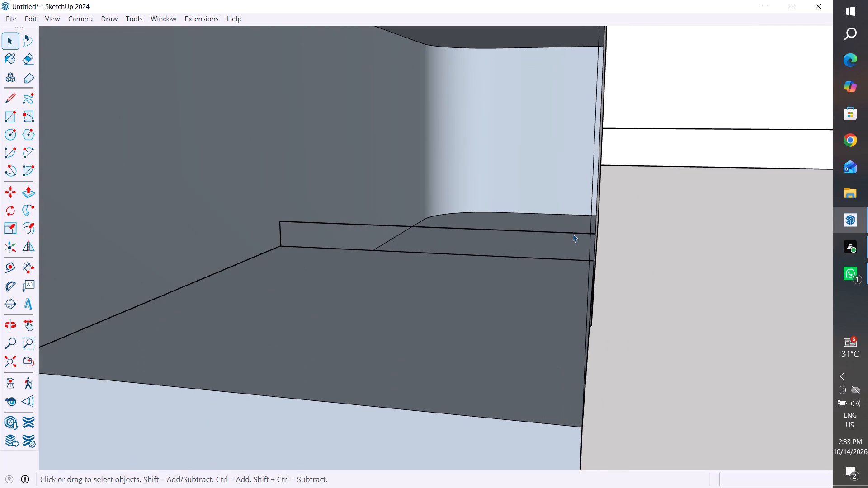
left_click(573, 234)
key("Delete")
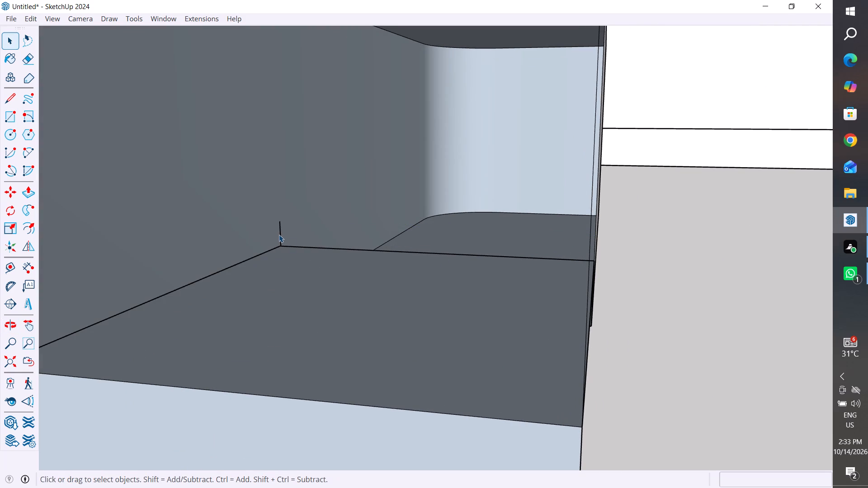
left_click(281, 235)
key("Delete")
scroll(351, 364, "down", 10)
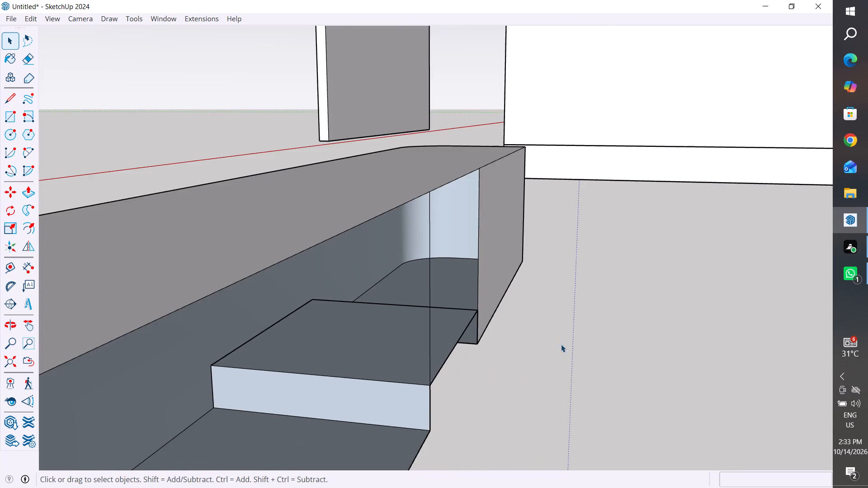
middle_click_drag(559, 370, 415, 411)
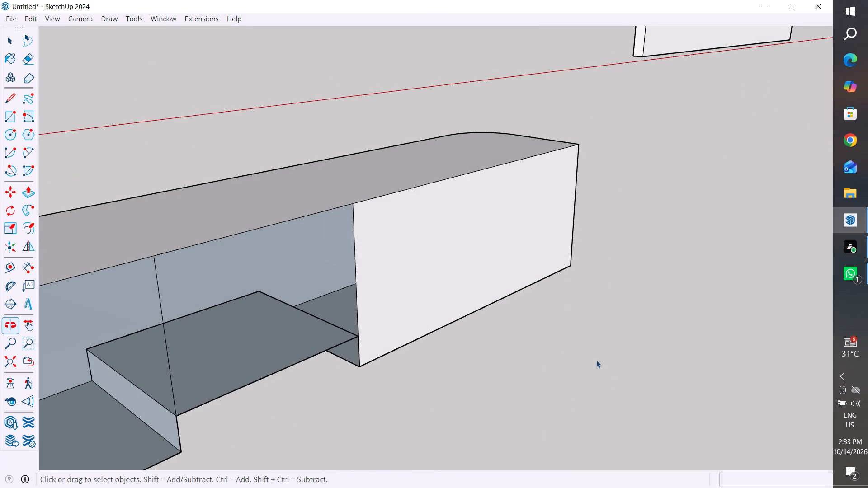
Unhide all hidden faces so the handle block's front is shown again, and clear the selection.
scroll(606, 359, "down", 5)
middle_click_drag(643, 349, 474, 397)
right_click(426, 328)
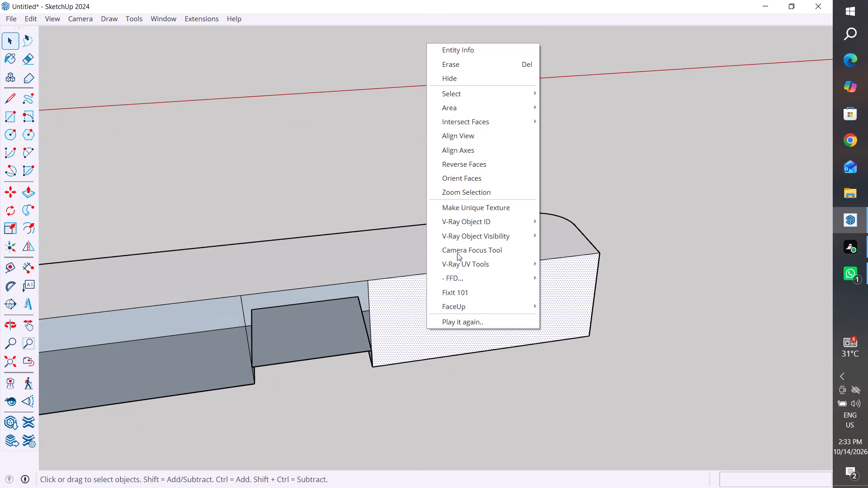
left_click(14, 19)
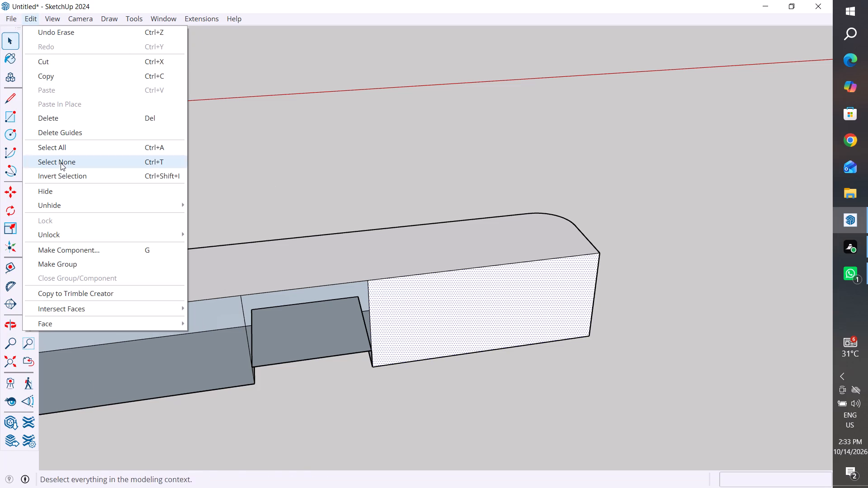
left_click(218, 231)
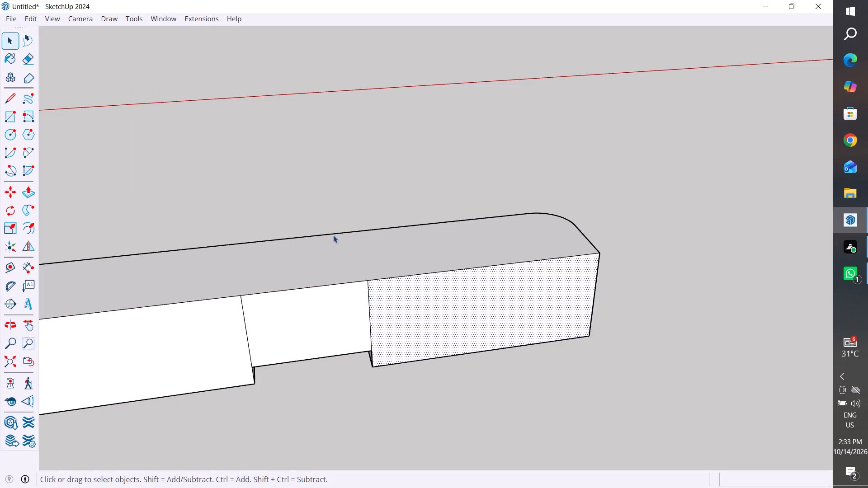
left_click(460, 176)
Draw a vertical rectangle about 1" long across the notch's open back, from one side wall's lower back corner to the opposite wall's upper back corner.
middle_click_drag(431, 411, 498, 190)
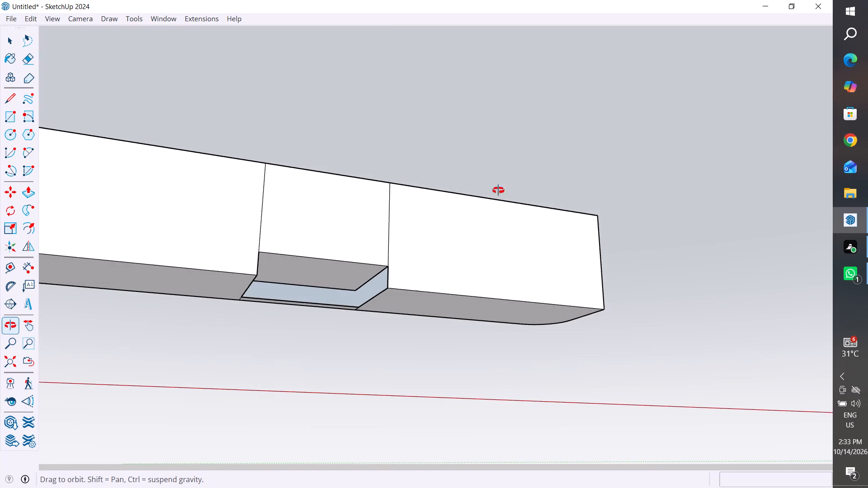
middle_click_drag(498, 190, 708, 180)
middle_click_drag(414, 283, 747, 374)
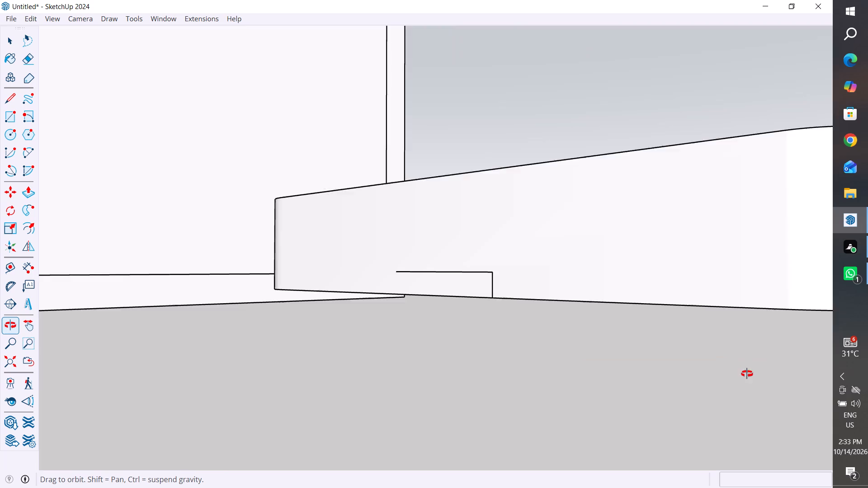
middle_click_drag(747, 374, 814, 268)
middle_click_drag(684, 288, 744, 233)
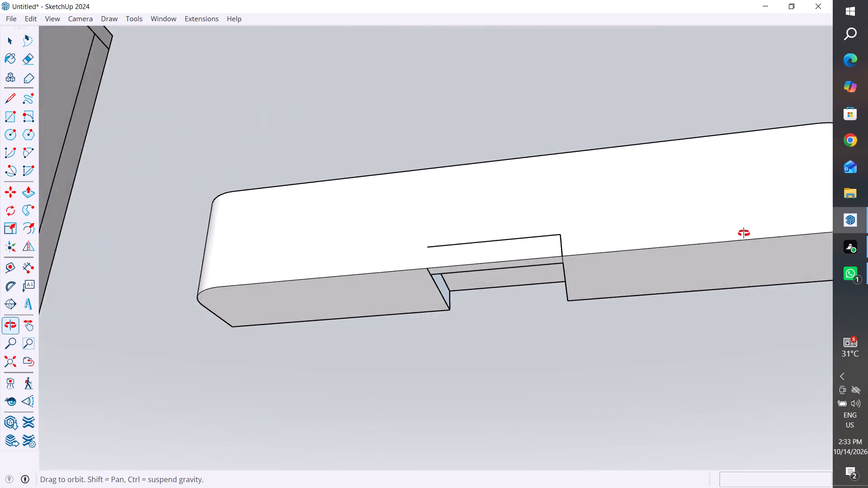
middle_click_drag(744, 233, 138, 228)
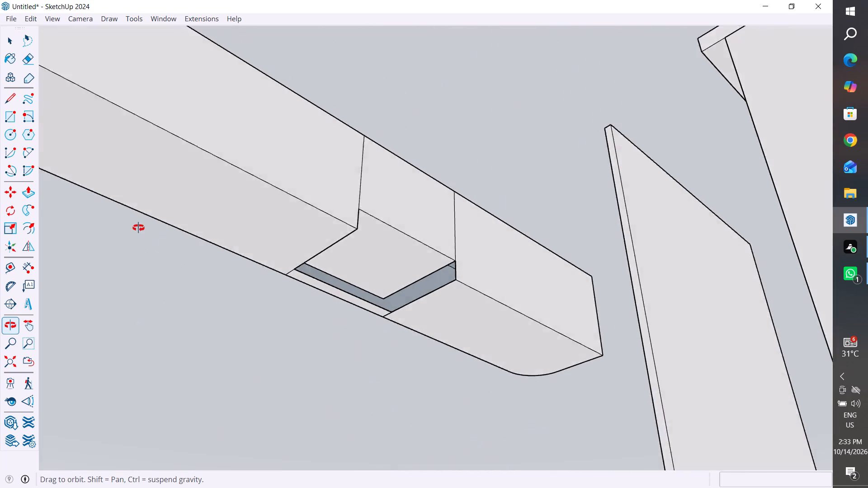
middle_click_drag(138, 228, 127, 235)
middle_click_drag(286, 211, 27, 243)
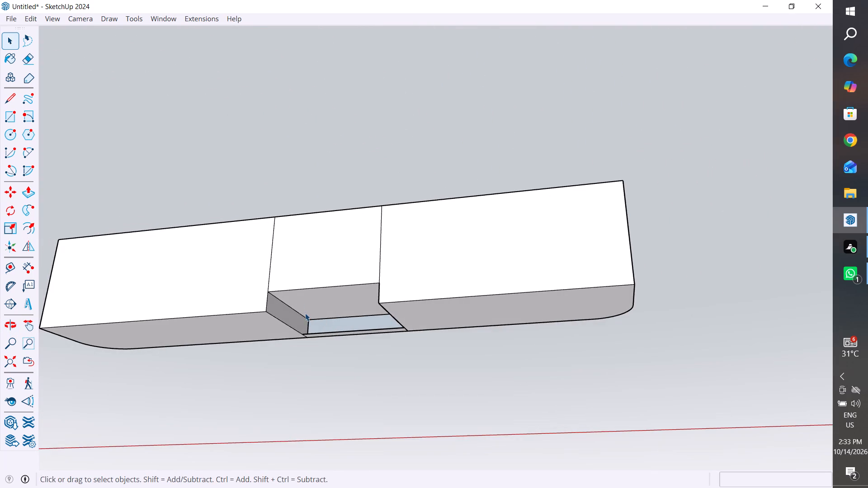
scroll(305, 313, "up", 5)
middle_click_drag(344, 329, 559, 344)
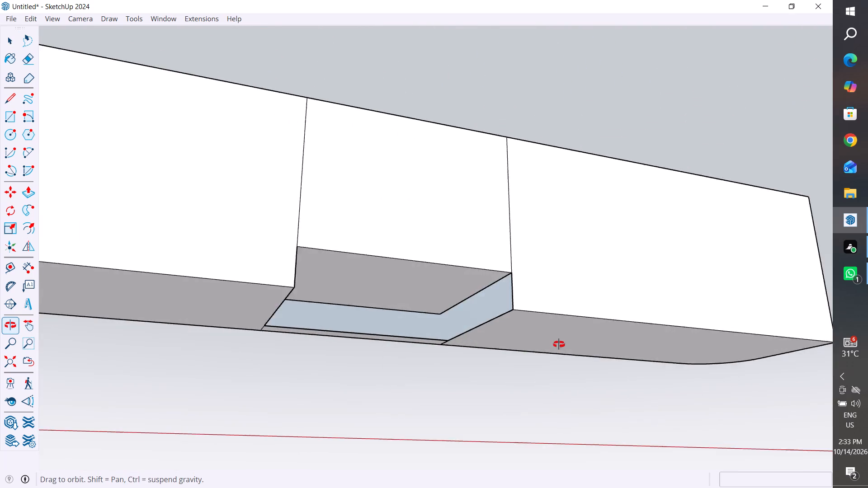
middle_click_drag(559, 344, 637, 306)
scroll(405, 310, "up", 4)
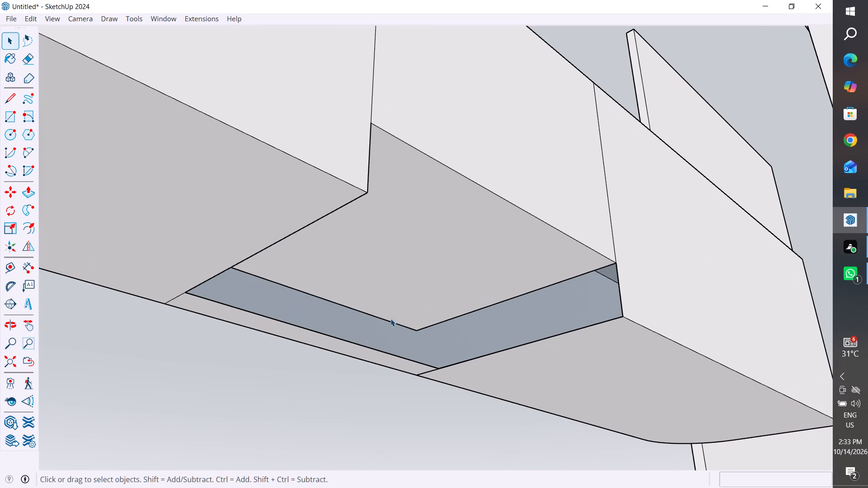
left_click(11, 118)
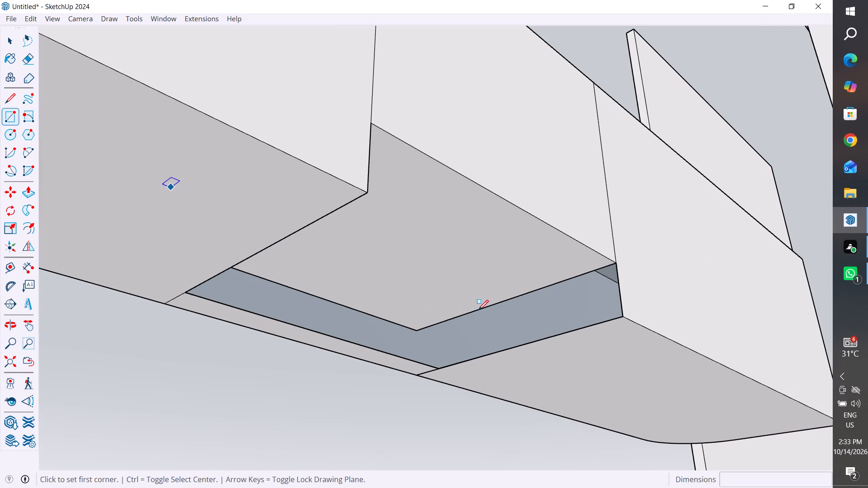
left_click(441, 369)
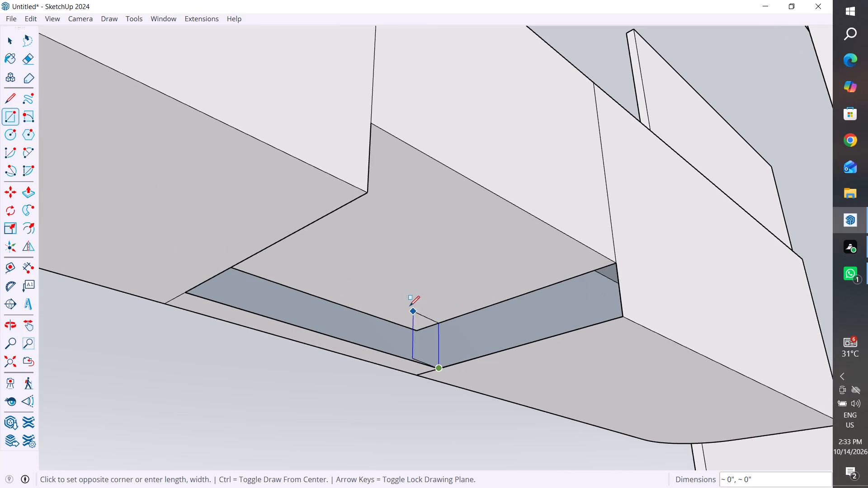
middle_click_drag(410, 306, 205, 364)
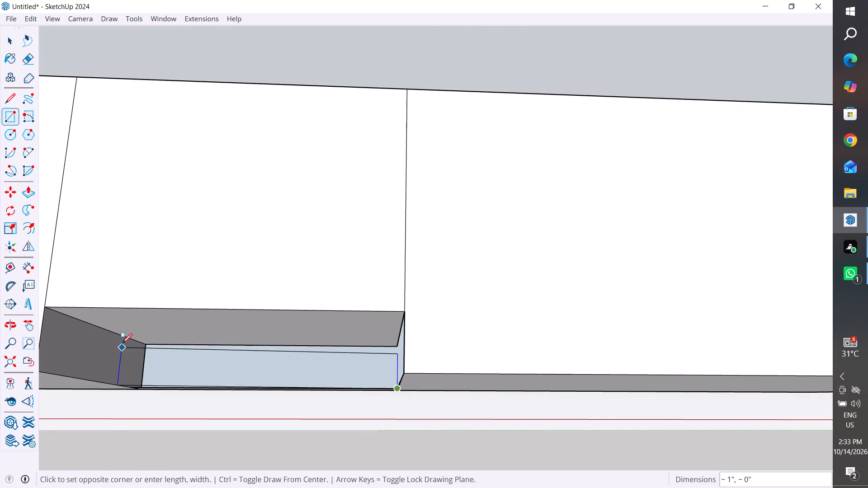
left_click(136, 343)
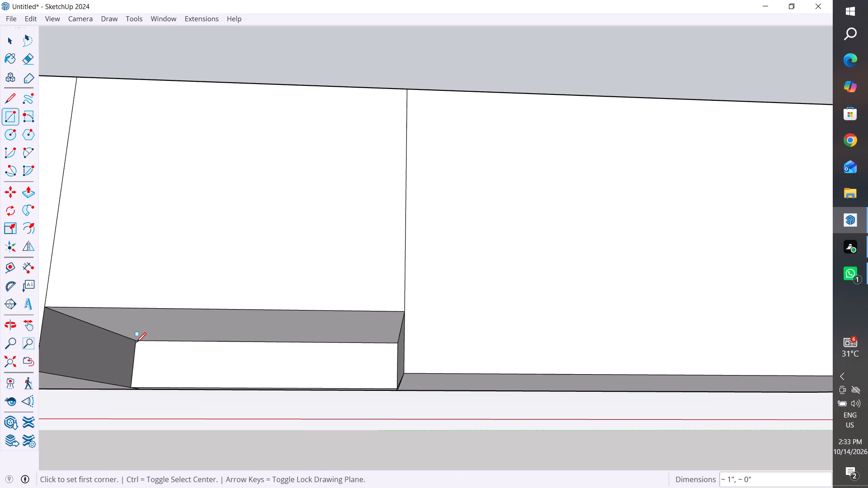
middle_click_drag(168, 389, 425, 287)
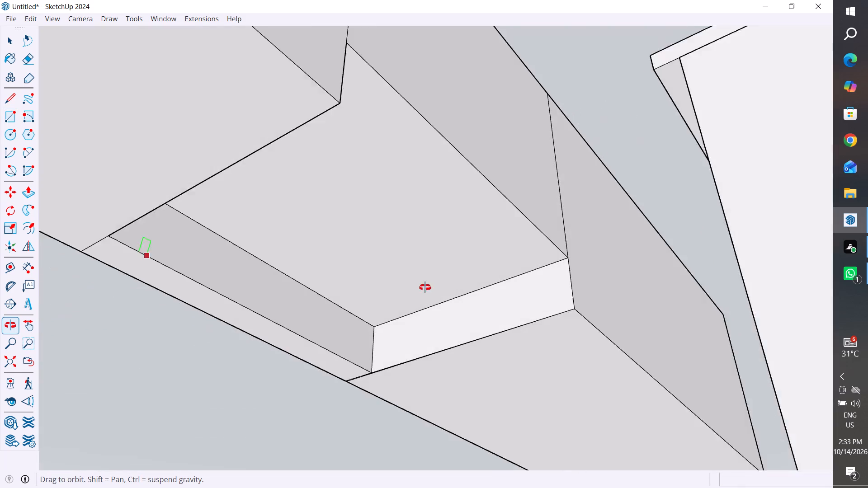
middle_click_drag(425, 287, 79, 399)
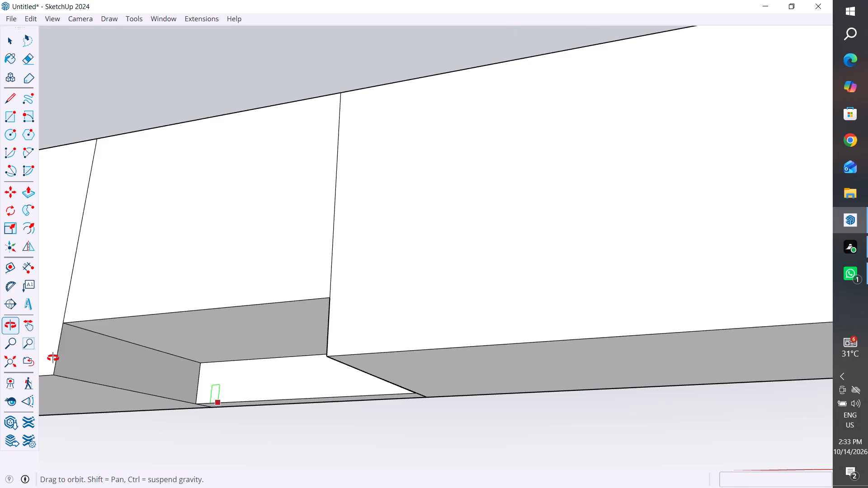
left_click(11, 38)
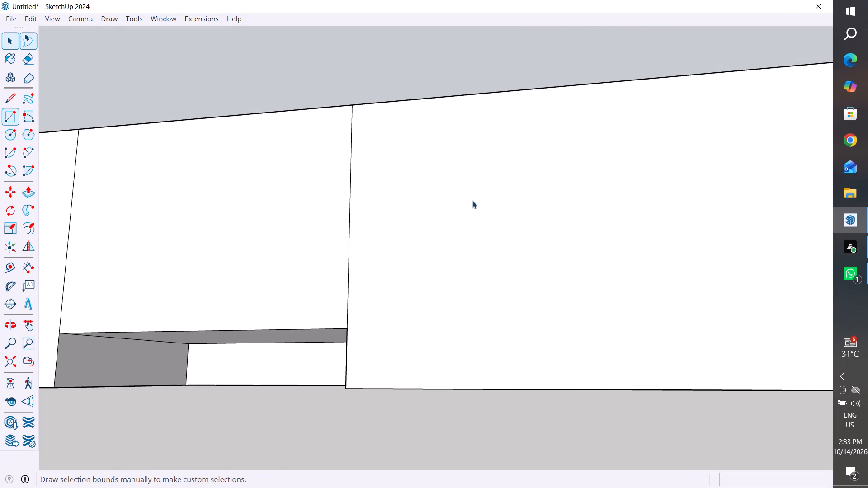
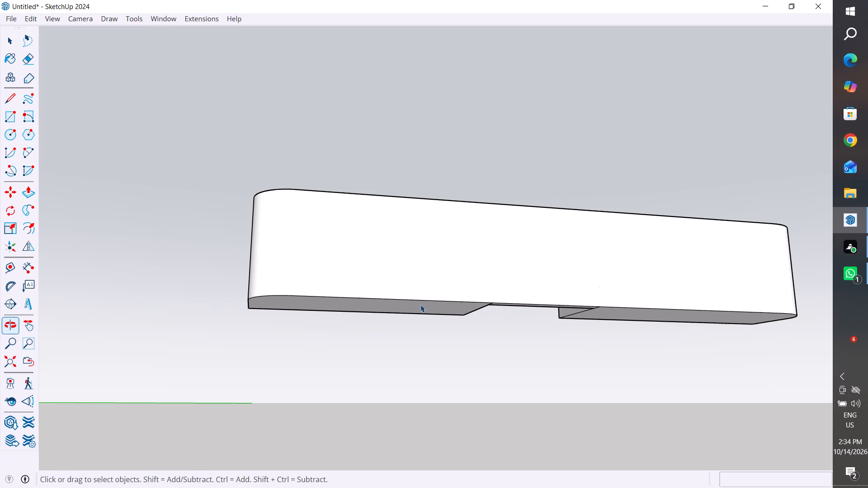
Select the whole loose handle bar lying on the ground beside the desk and make it a group.
left_click(221, 154)
scroll(528, 201, "down", 5)
middle_click_drag(609, 282, 272, 131)
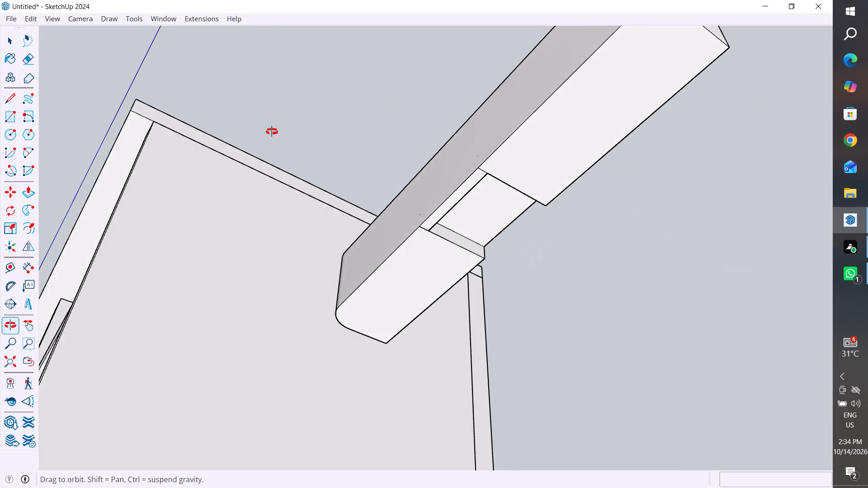
middle_click_drag(272, 131, 470, 337)
scroll(276, 153, "up", 1)
scroll(582, 225, "down", 11)
middle_click_drag(596, 248, 609, 301)
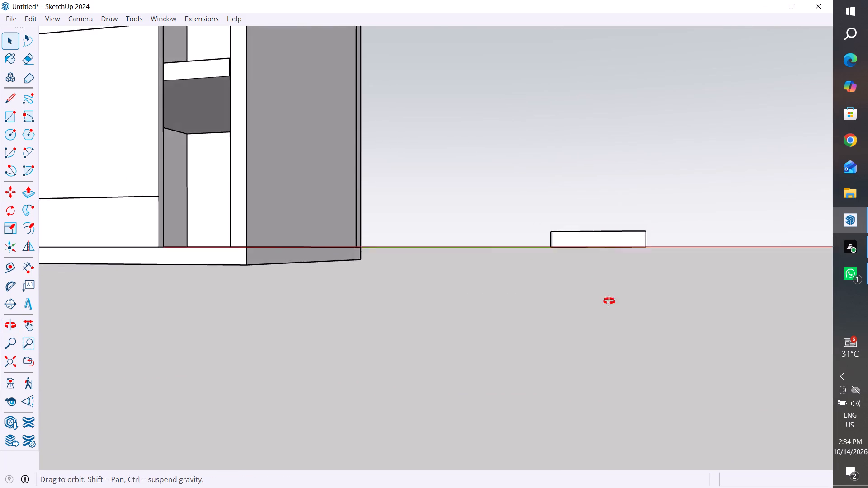
middle_click_drag(609, 301, 610, 315)
scroll(651, 232, "down", 10)
left_click_drag(672, 215, 643, 234)
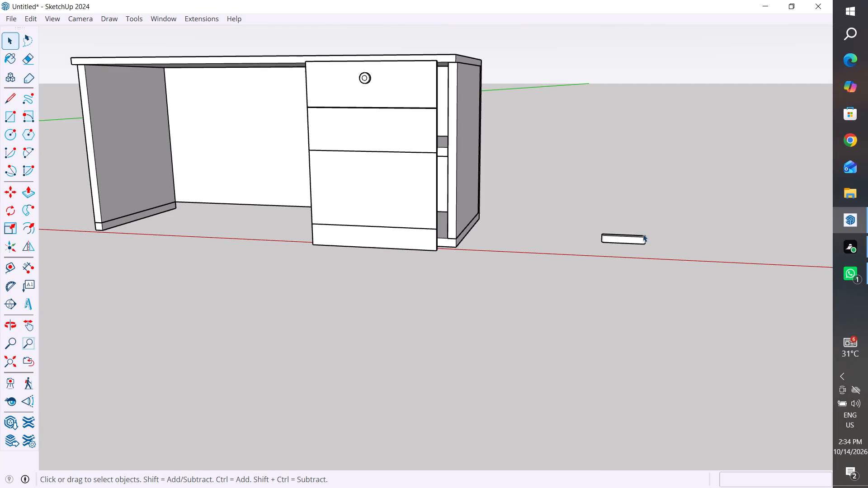
left_click_drag(643, 234, 561, 266)
key("m")
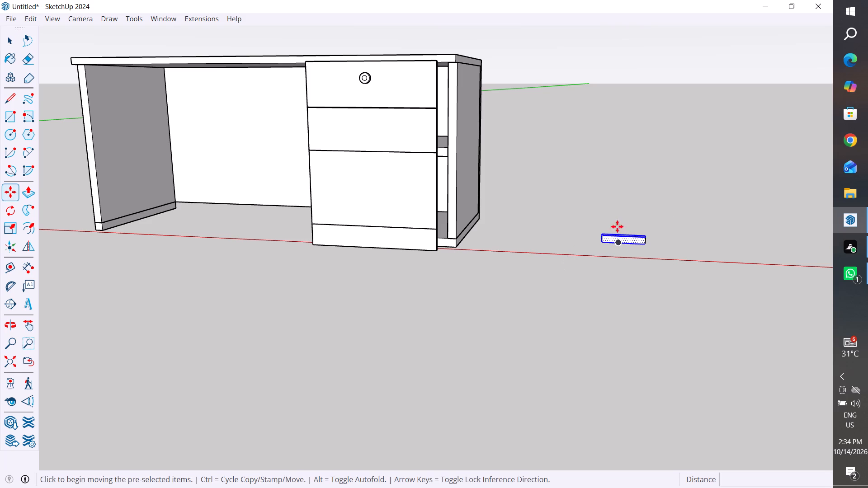
left_click(16, 41)
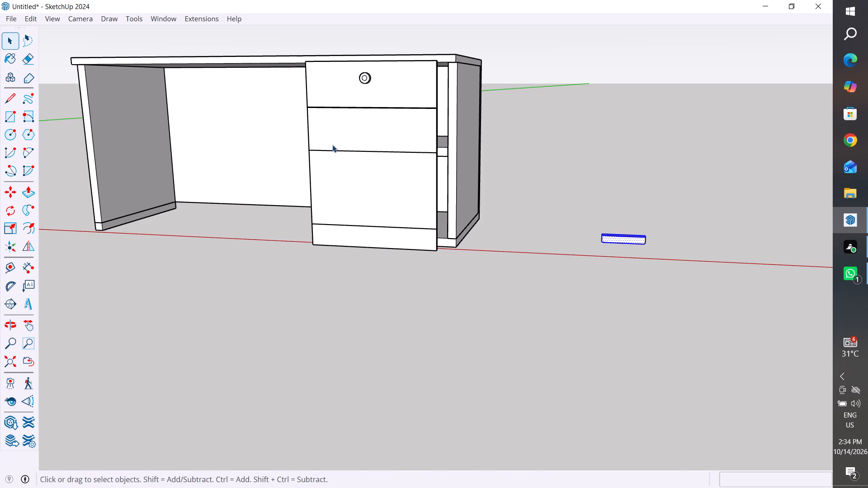
right_click(616, 238)
left_click(666, 108)
left_click(657, 245)
Move the handle group by its back corner about 40" onto the top drawer front, below the round knob.
scroll(637, 247, "up", 3)
left_click(639, 238)
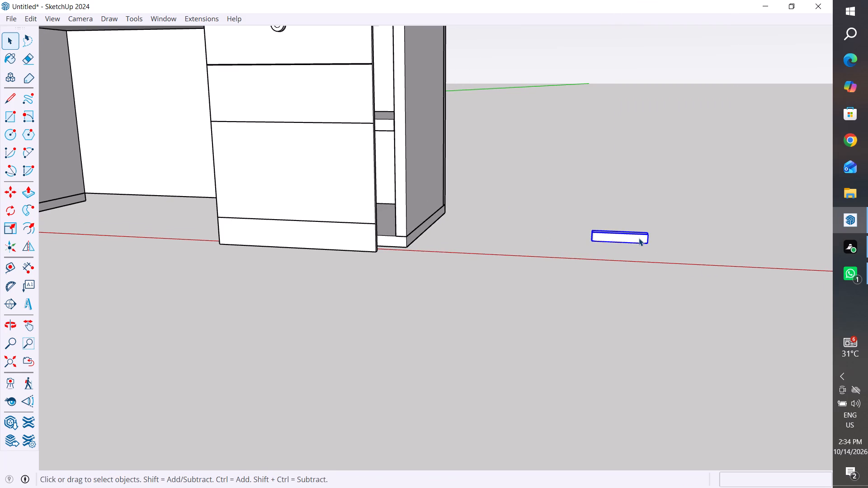
key("m")
left_click(590, 232)
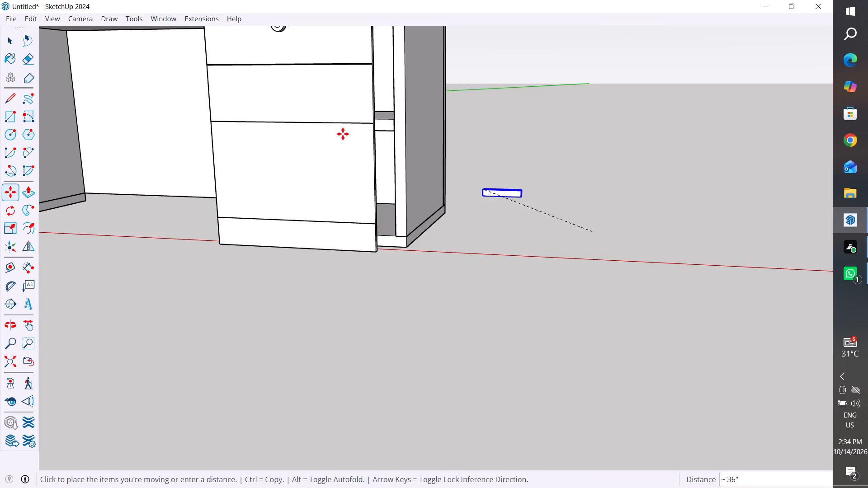
scroll(298, 99, "up", 1)
middle_click_drag(294, 99, 567, 161)
scroll(473, 99, "up", 3)
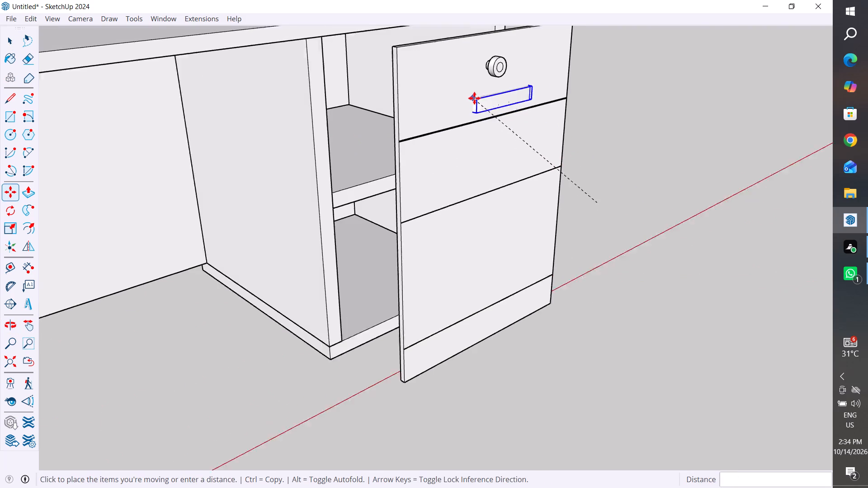
middle_click_drag(483, 107, 534, 158)
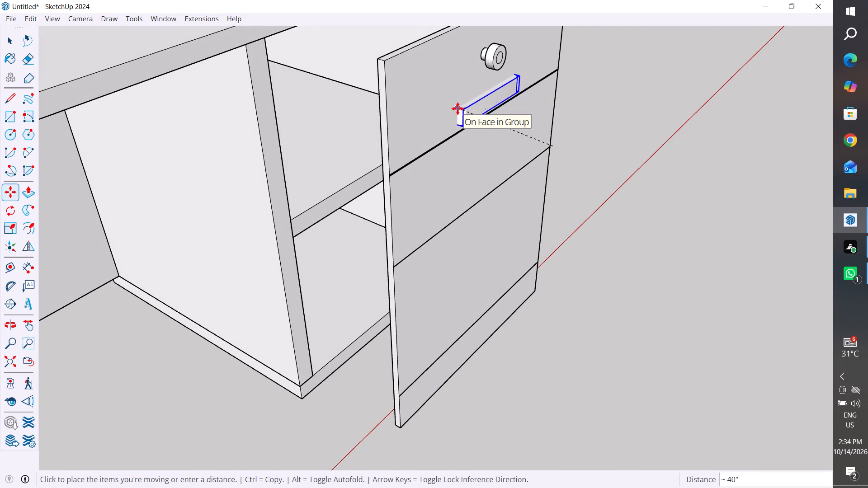
scroll(458, 108, "up", 8)
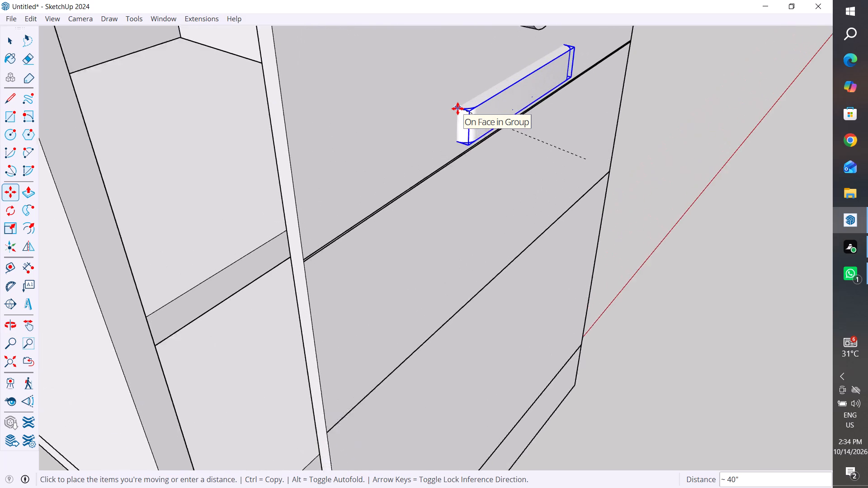
scroll(458, 108, "up", 2)
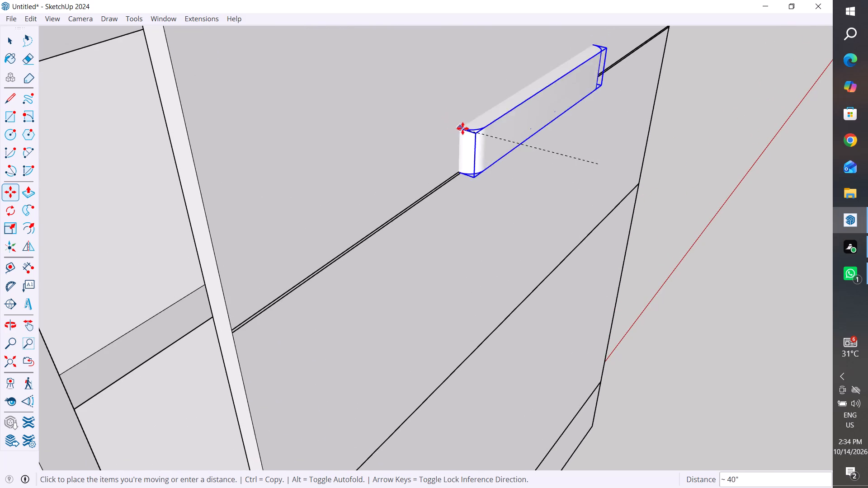
left_click(450, 133)
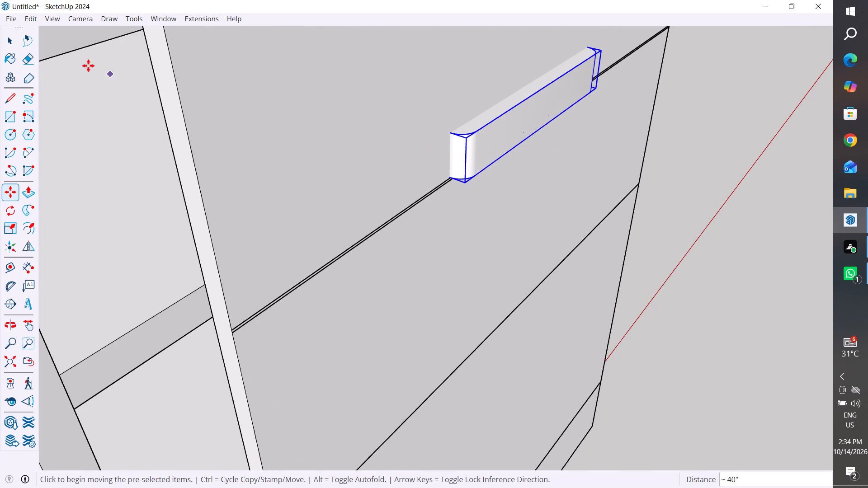
left_click(14, 42)
Shift the handle about 1" across the drawer front, lifting it clear of the gap under the top drawer.
middle_click_drag(533, 200, 405, 156)
scroll(396, 219, "down", 6)
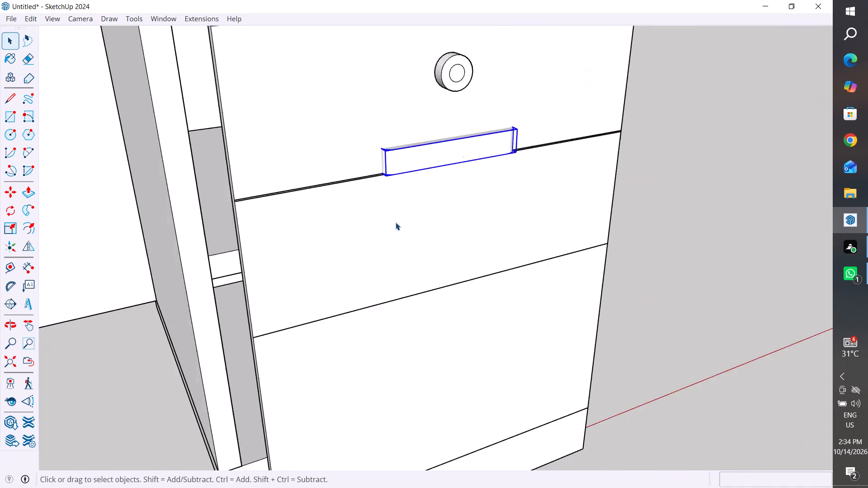
scroll(396, 222, "down", 6)
middle_click_drag(510, 139, 370, 36)
middle_click_drag(490, 146, 642, 0)
scroll(458, 132, "up", 5)
middle_click_drag(427, 185, 520, 160)
scroll(436, 163, "up", 3)
middle_click_drag(449, 185, 458, 198)
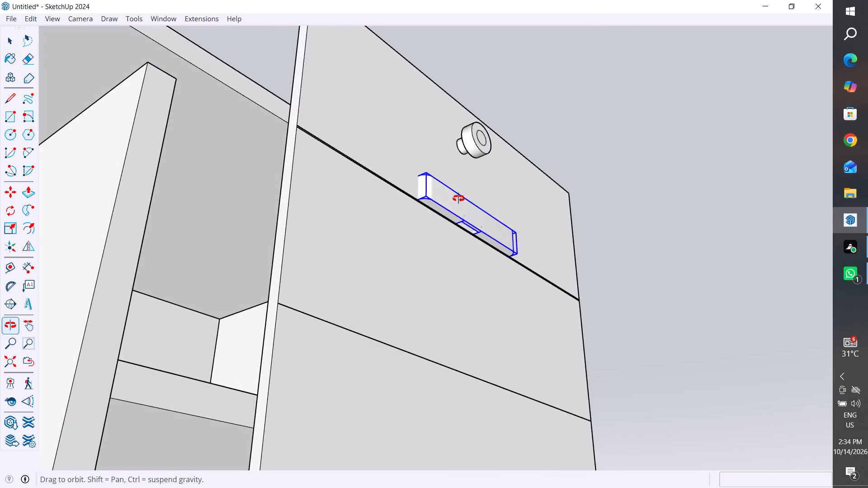
middle_click_drag(458, 198, 175, 375)
middle_click_drag(574, 248, 471, 296)
scroll(540, 200, "up", 1)
middle_click_drag(542, 208, 511, 307)
scroll(490, 248, "up", 4)
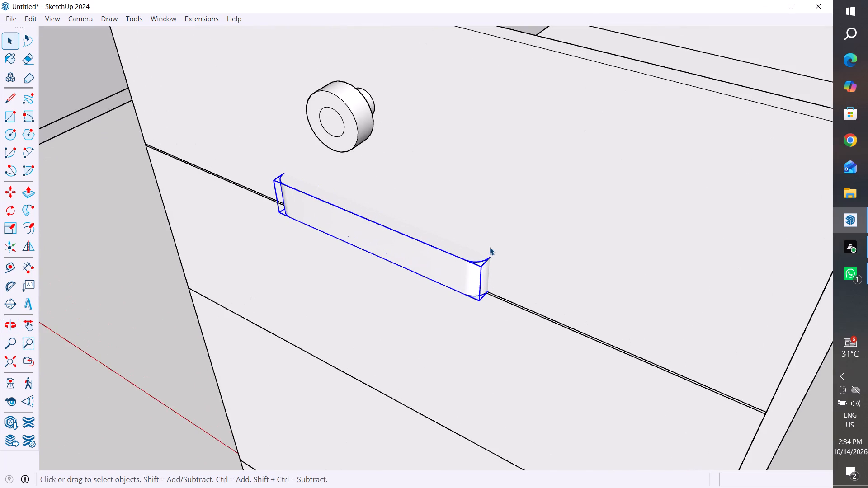
key("m")
left_click(489, 258)
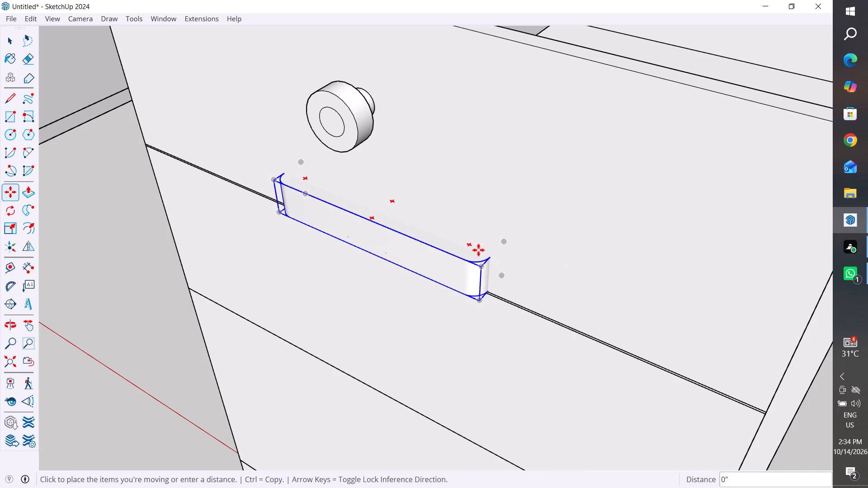
left_click(447, 231)
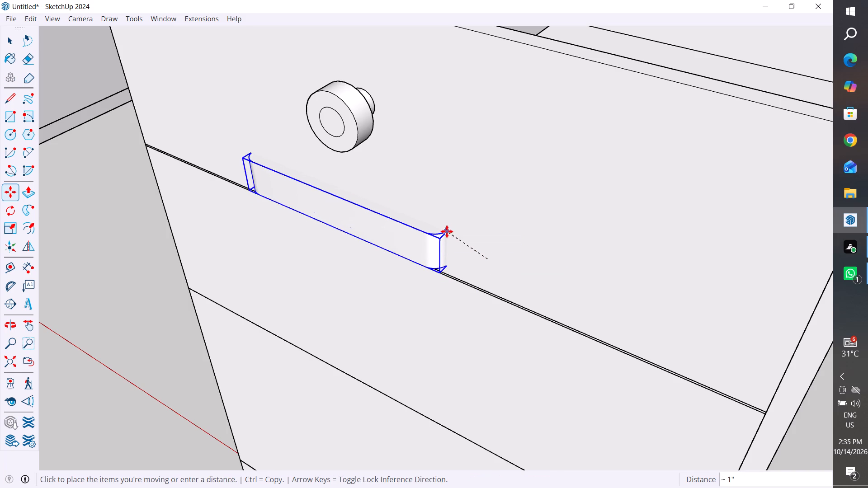
Move the handle about 1" along the red axis so it sits centred beneath the knob.
middle_click_drag(557, 329, 728, 227)
scroll(605, 300, "down", 5)
scroll(420, 259, "up", 1)
middle_click_drag(423, 259, 466, 264)
scroll(468, 264, "up", 4)
middle_click_drag(491, 263, 533, 290)
scroll(489, 243, "up", 3)
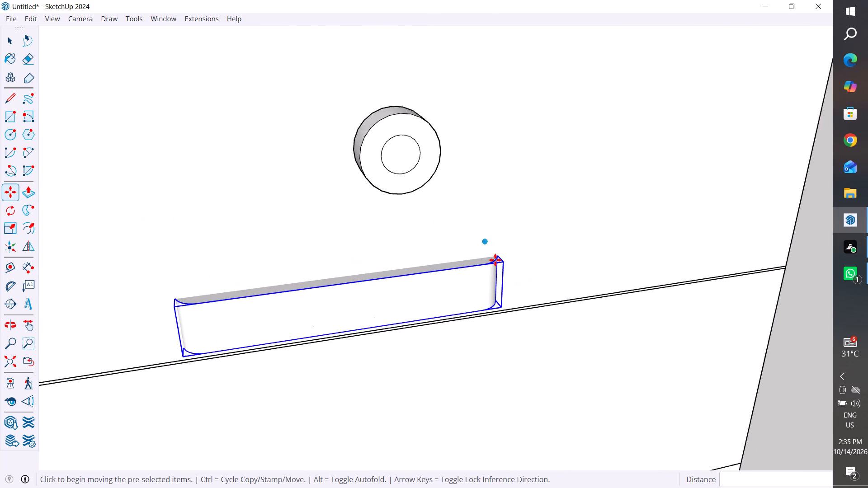
left_click(499, 258)
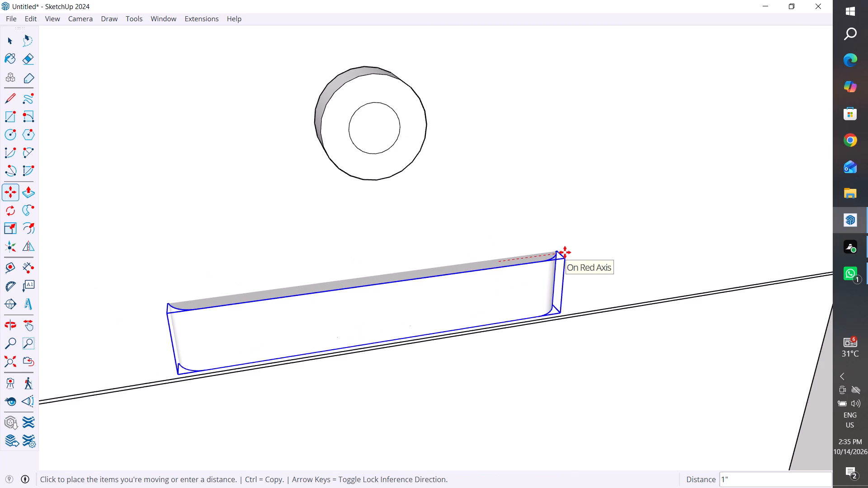
left_click(571, 251)
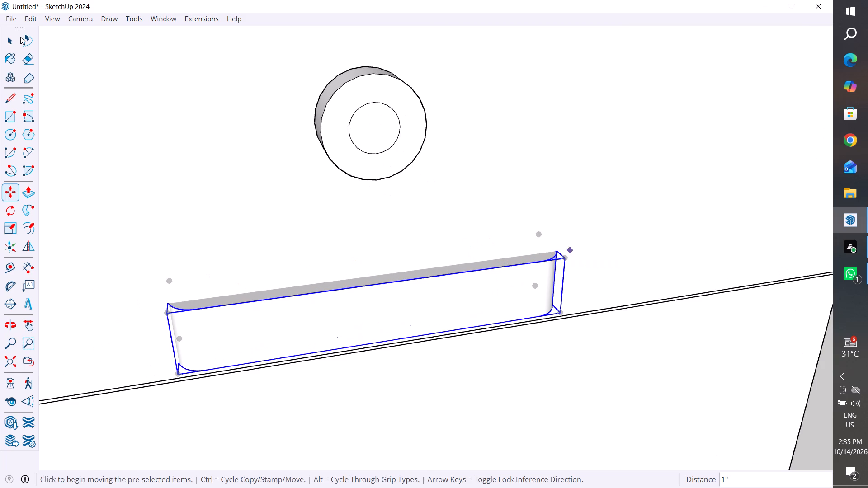
left_click(10, 39)
Move the handle about 1" outward so its back rests against the drawer front and its full depth projects.
scroll(496, 263, "down", 8)
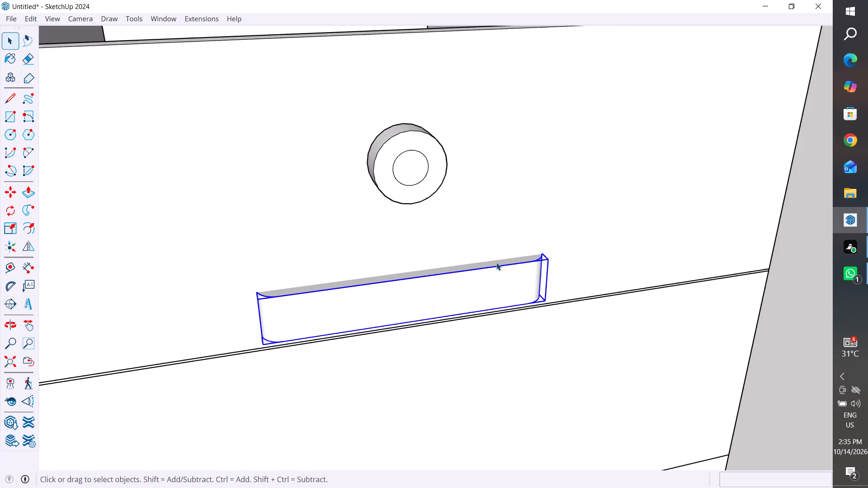
scroll(496, 263, "down", 6)
middle_click_drag(497, 266, 386, 282)
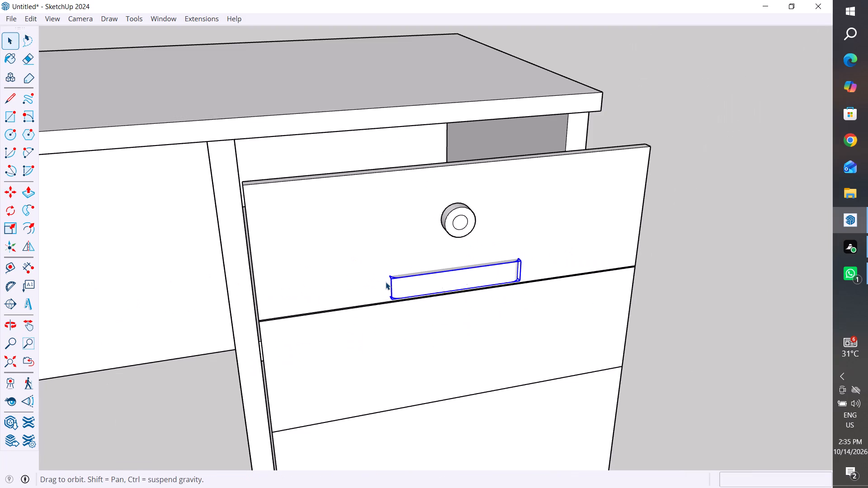
middle_click_drag(386, 282, 858, 314)
scroll(386, 282, "up", 3)
middle_click_drag(506, 317, 499, 318)
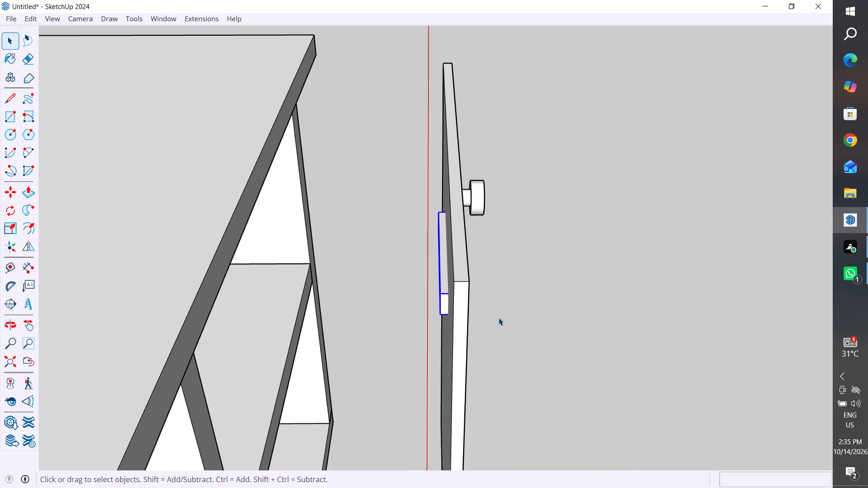
middle_click_drag(499, 318, 444, 282)
scroll(458, 291, "up", 1)
key("m")
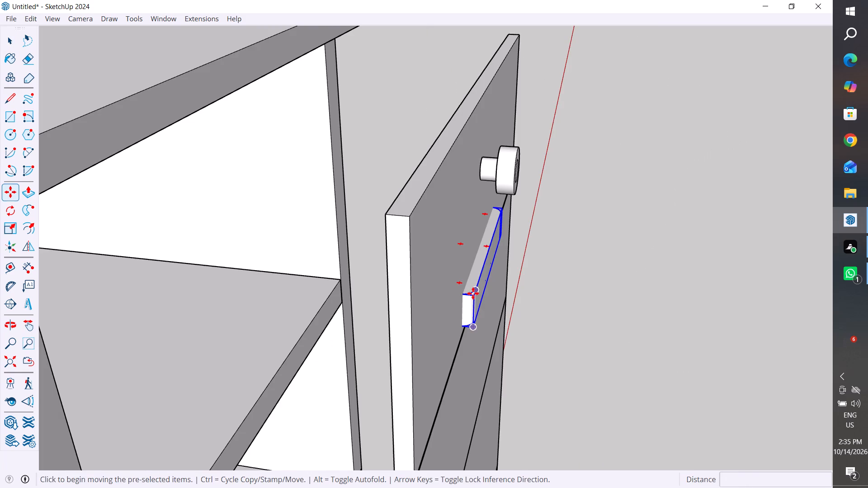
left_click(473, 293)
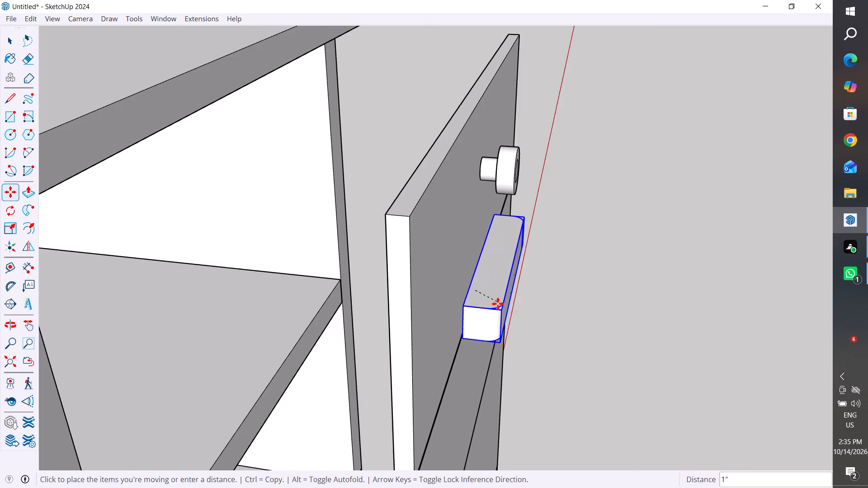
left_click(498, 304)
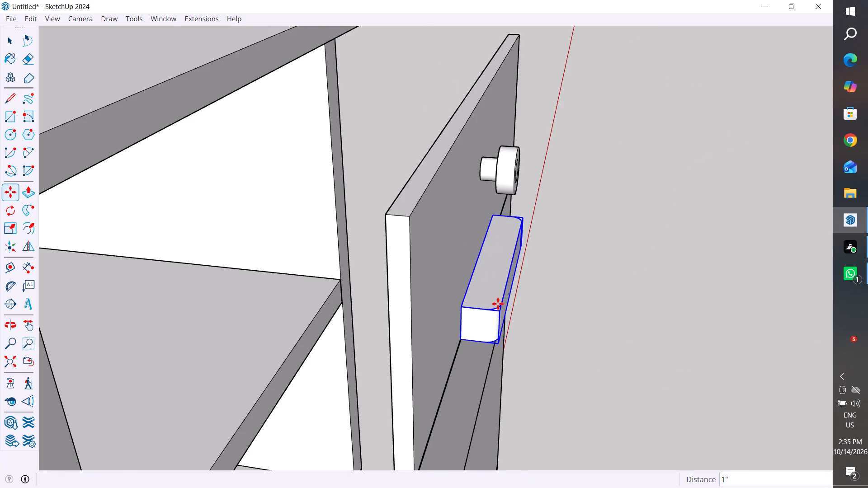
left_click(14, 39)
left_click(580, 274)
Raise the handle about 1" on the top drawer front, closer to the knob and above the drawer's lower edge.
middle_click_drag(636, 345, 14, 39)
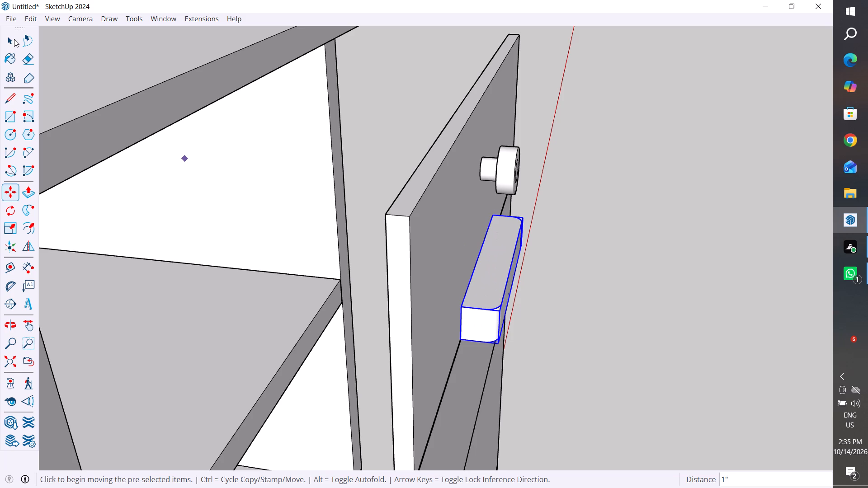
middle_click_drag(14, 39, 182, 412)
scroll(693, 335, "up", 3)
middle_click_drag(708, 318, 548, 410)
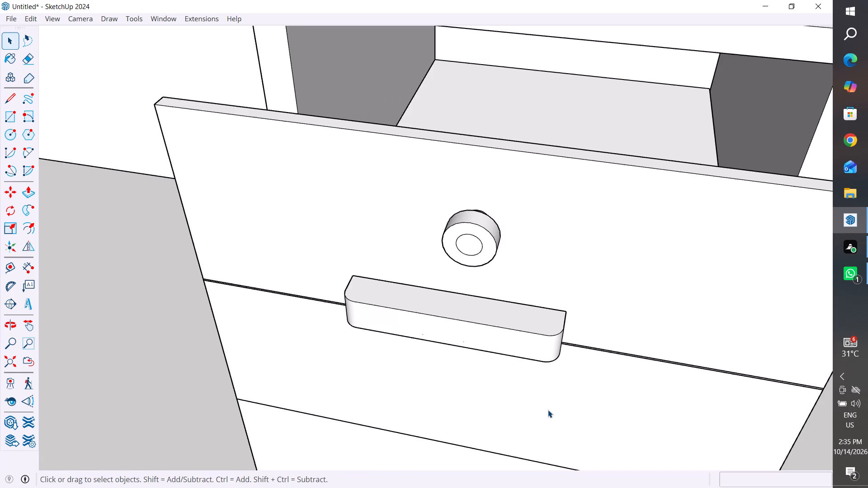
middle_click_drag(548, 410, 443, 298)
scroll(499, 347, "up", 7)
left_click(506, 382)
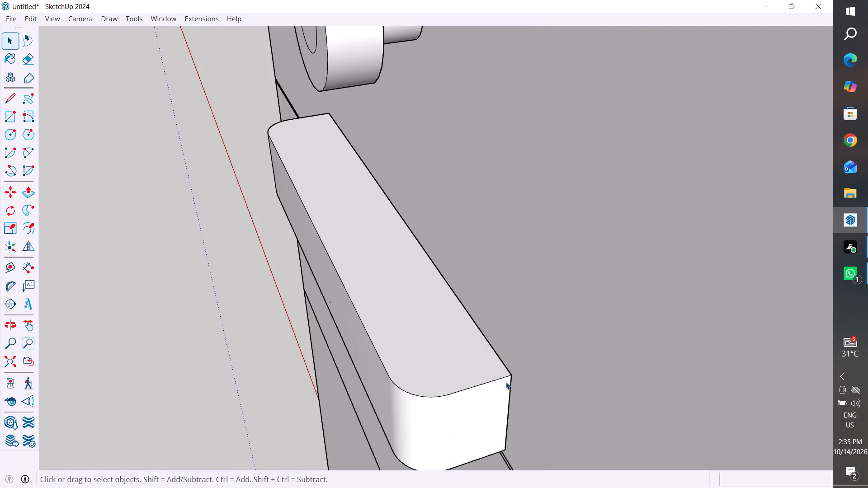
key("m")
left_click(510, 375)
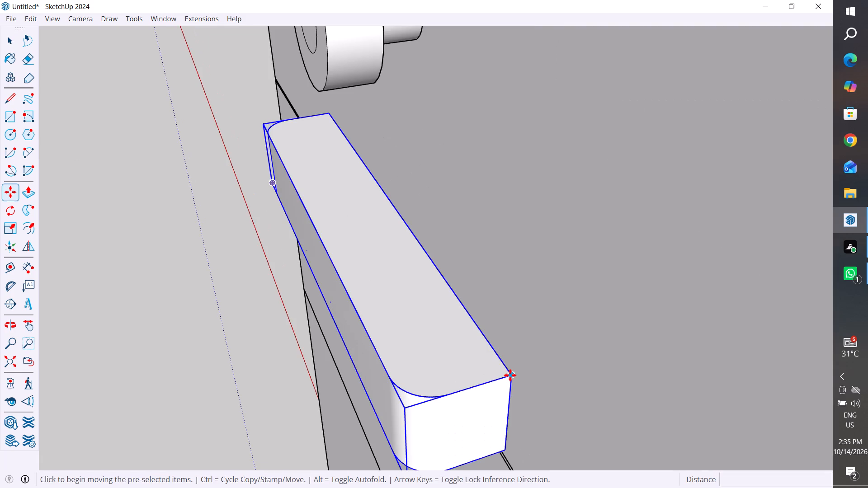
left_click(502, 287)
middle_click_drag(591, 303, 491, 297)
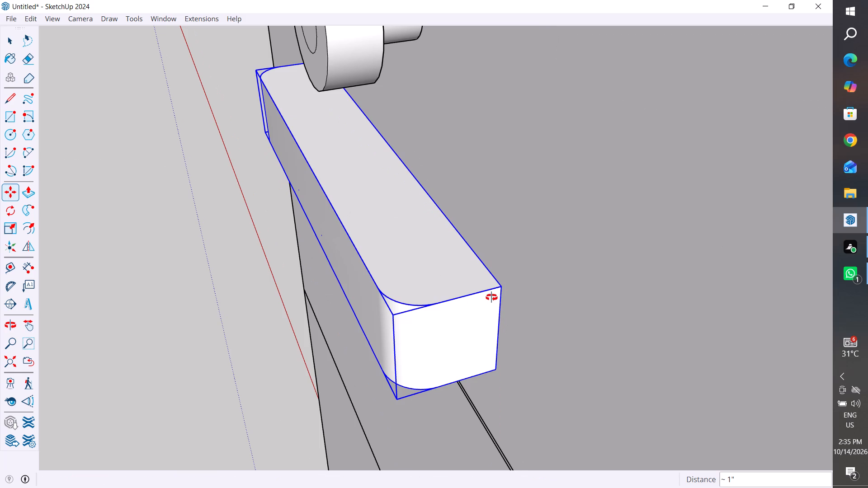
middle_click_drag(491, 297, 467, 211)
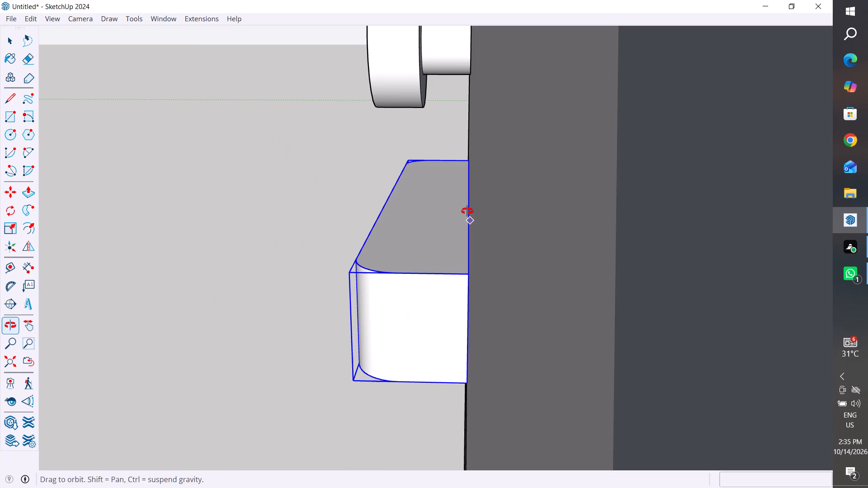
middle_click_drag(467, 211, 792, 178)
scroll(630, 284, "down", 16)
middle_click_drag(569, 314, 562, 206)
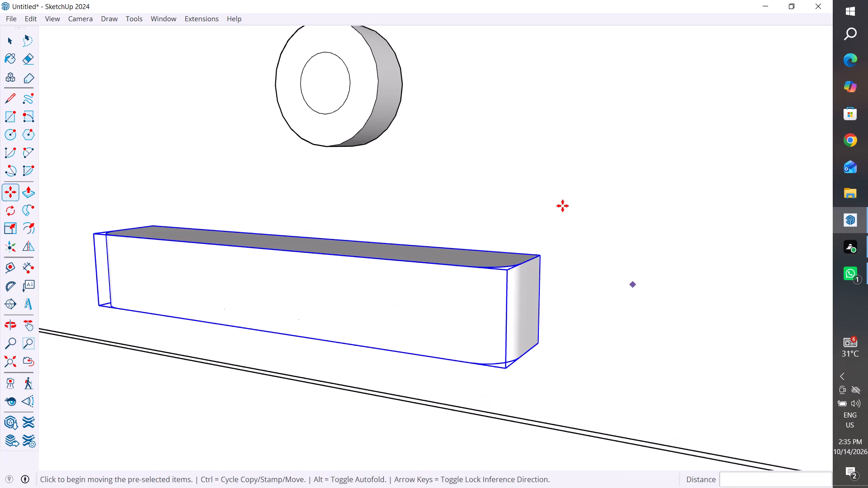
middle_click_drag(562, 206, 696, 418)
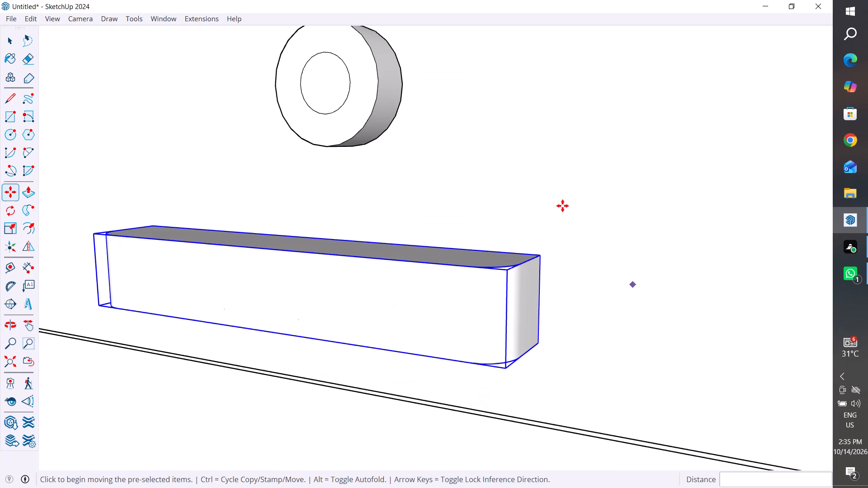
Slide the handle sideways along the top drawer front so it sits centred beneath the knob, and deselect it.
left_click(566, 208)
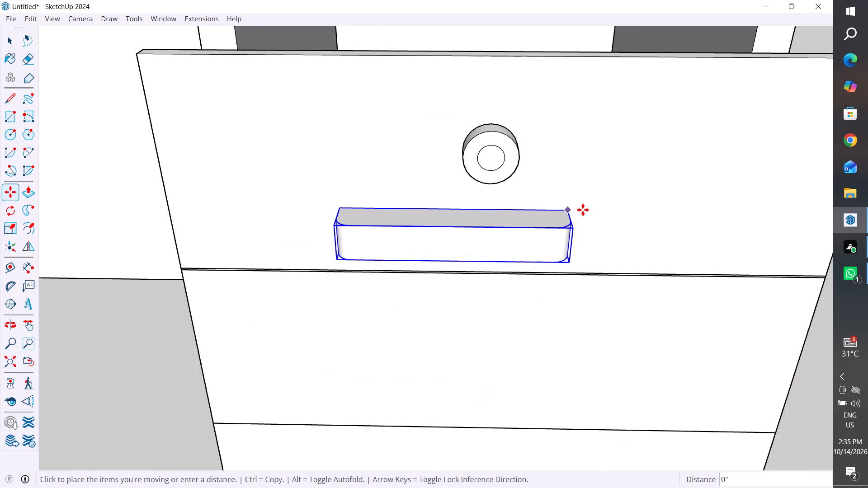
scroll(583, 210, "up", 4)
left_click(561, 208)
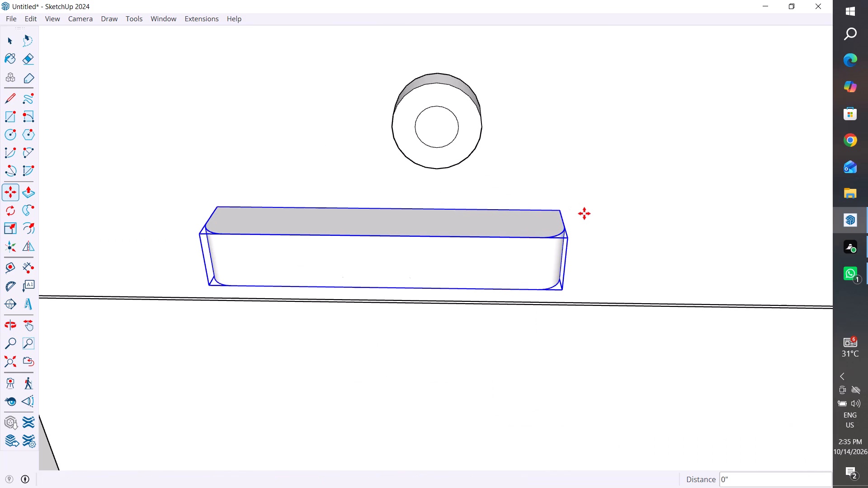
middle_click_drag(595, 199, 595, 237)
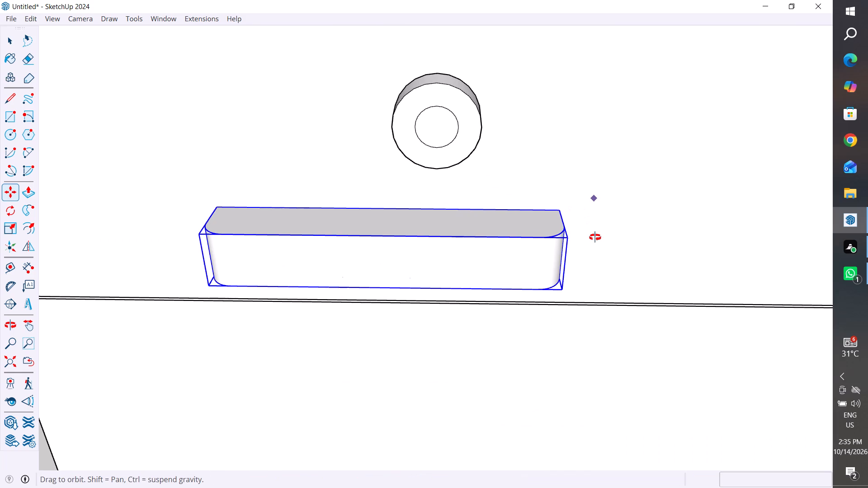
middle_click_drag(595, 237, 591, 289)
scroll(561, 177, "up", 9)
left_click(563, 200)
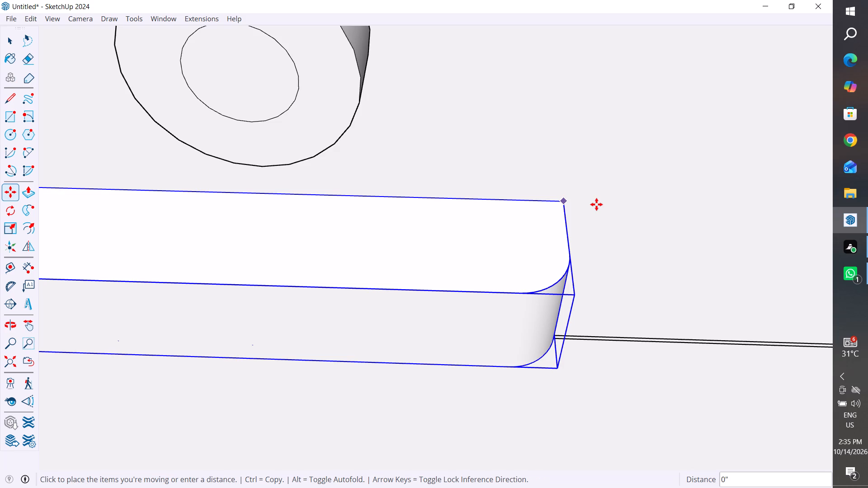
left_click(662, 200)
scroll(671, 200, "down", 17)
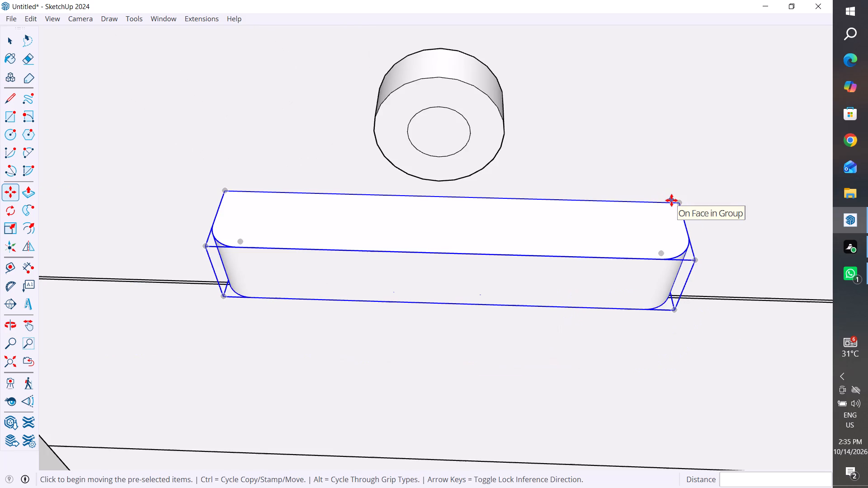
scroll(671, 200, "down", 1)
scroll(576, 249, "down", 12)
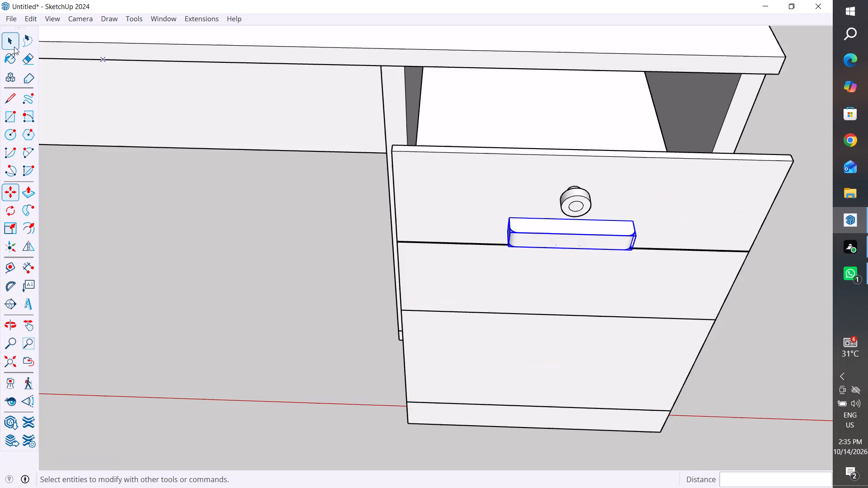
left_click(12, 46)
left_click(211, 249)
Examine the handle's placement on the top drawer front from above, from the front and from below.
scroll(611, 321, "down", 5)
middle_click_drag(611, 321, 656, 115)
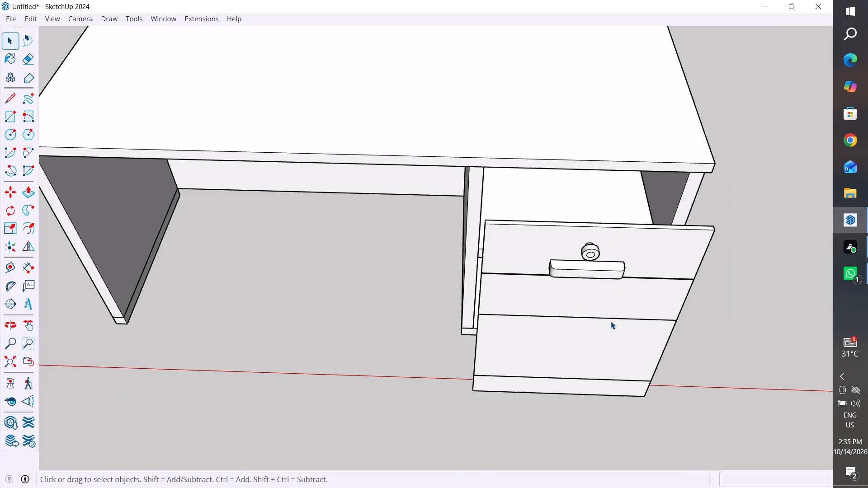
scroll(560, 278, "up", 8)
middle_click_drag(611, 265, 597, 105)
scroll(609, 196, "up", 1)
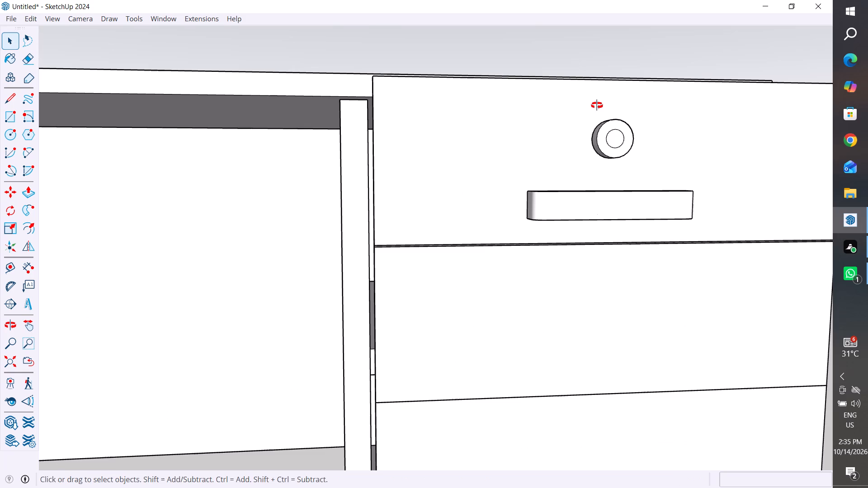
middle_click_drag(597, 105, 363, 187)
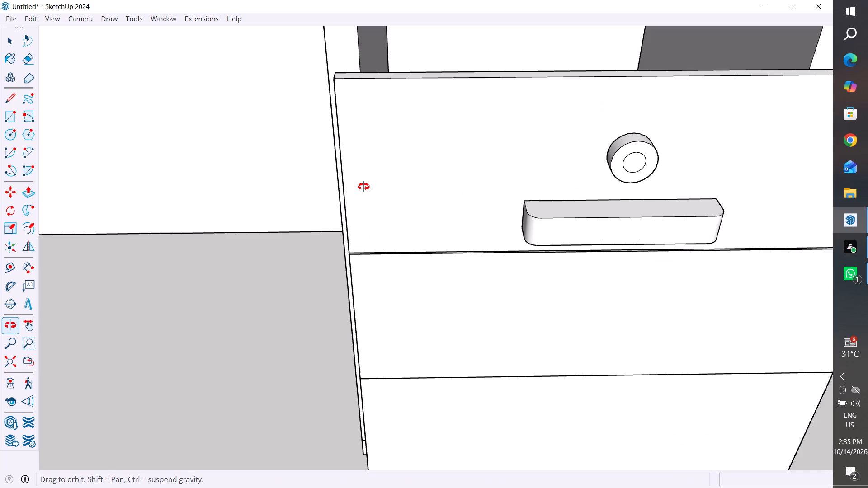
middle_click_drag(363, 187, 352, 185)
scroll(596, 138, "up", 4)
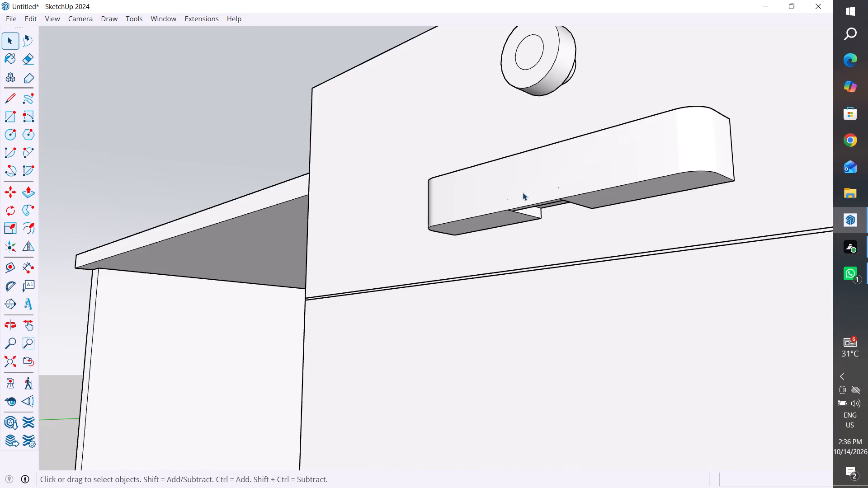
middle_click_drag(576, 204, 755, 362)
scroll(752, 361, "up", 1)
scroll(523, 192, "down", 15)
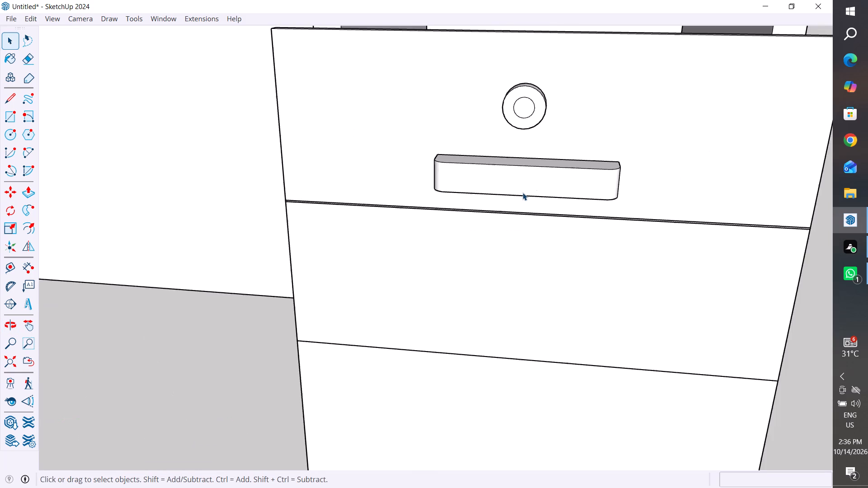
Select the front panel group of the drawer pedestal, which spans all the drawer fronts.
scroll(523, 192, "down", 5)
middle_click_drag(495, 293, 743, 300)
scroll(469, 345, "up", 3)
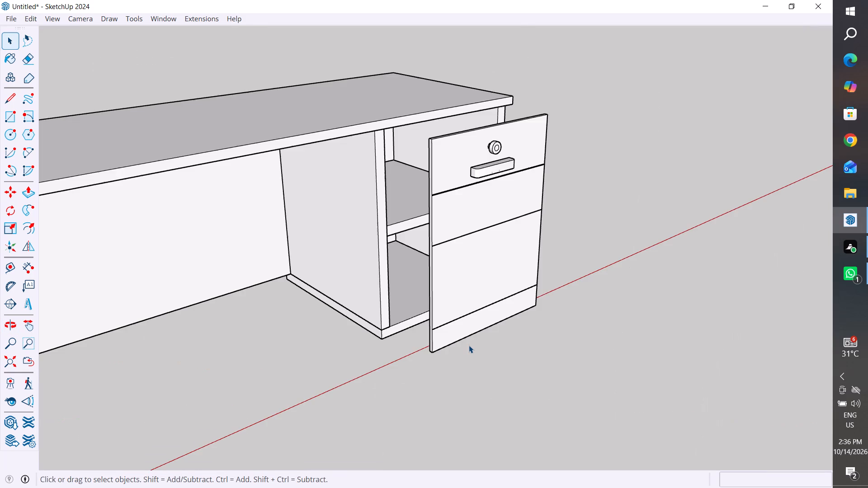
left_click(465, 341)
left_click(462, 324)
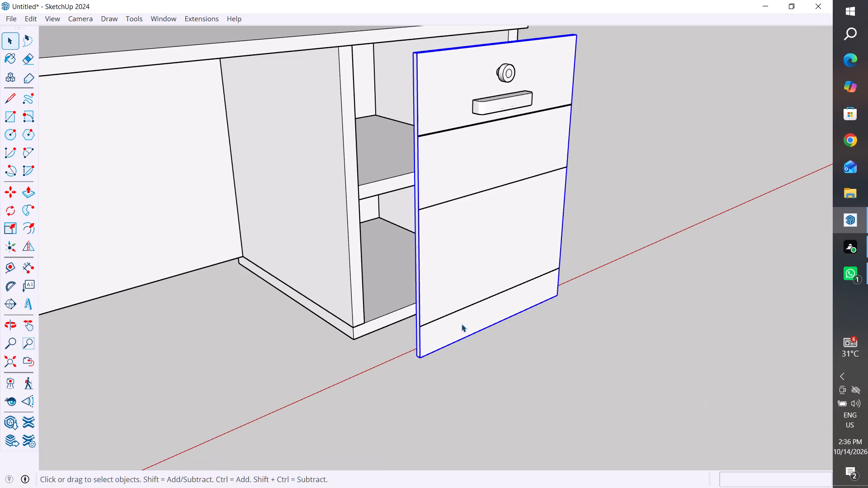
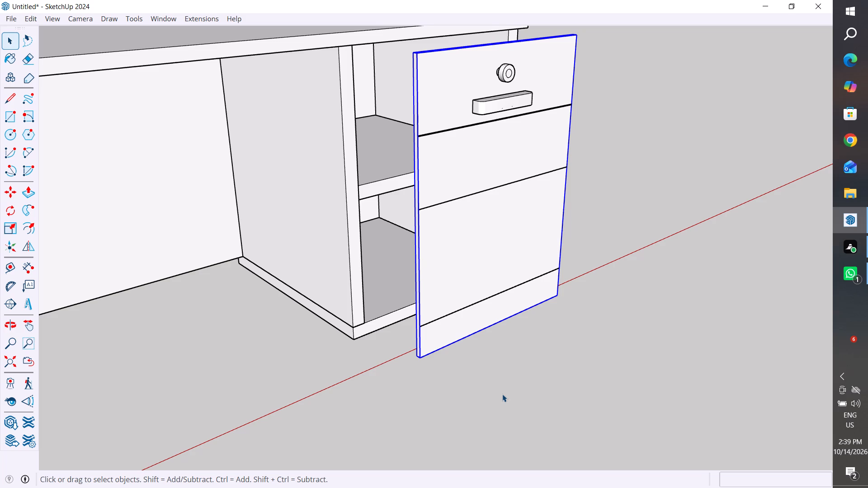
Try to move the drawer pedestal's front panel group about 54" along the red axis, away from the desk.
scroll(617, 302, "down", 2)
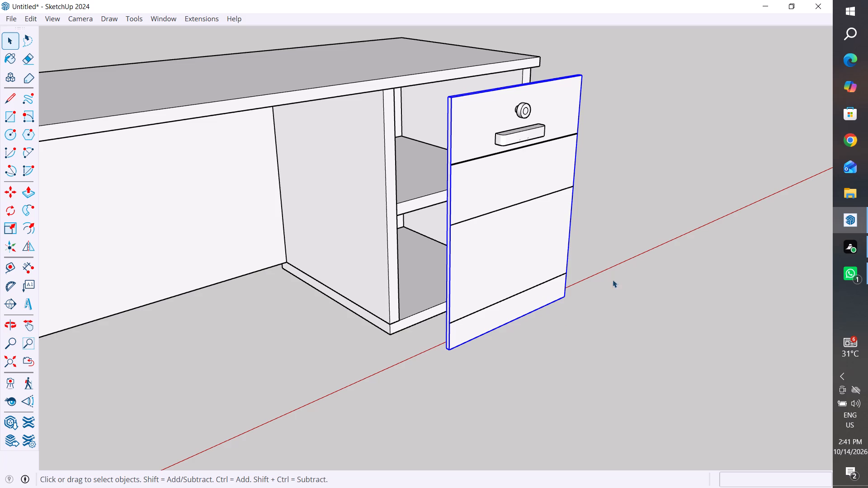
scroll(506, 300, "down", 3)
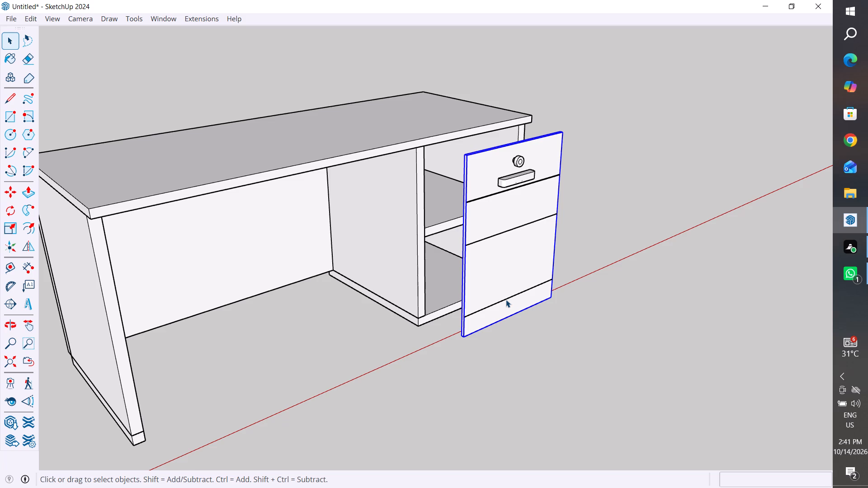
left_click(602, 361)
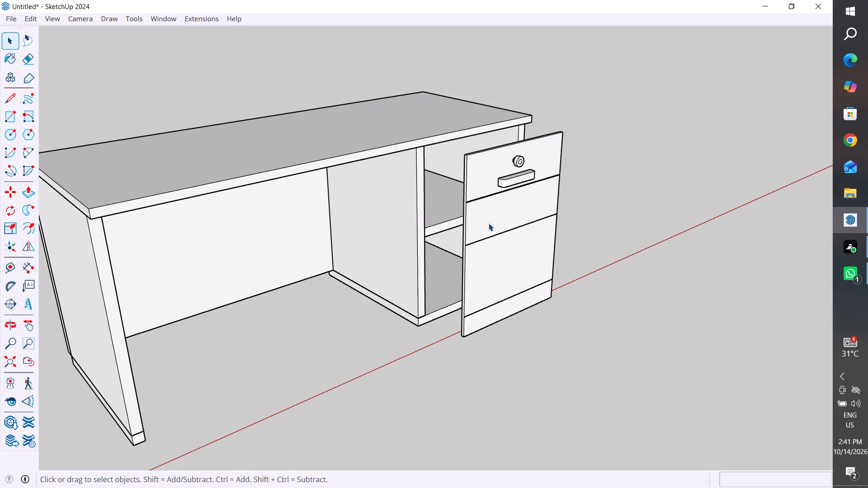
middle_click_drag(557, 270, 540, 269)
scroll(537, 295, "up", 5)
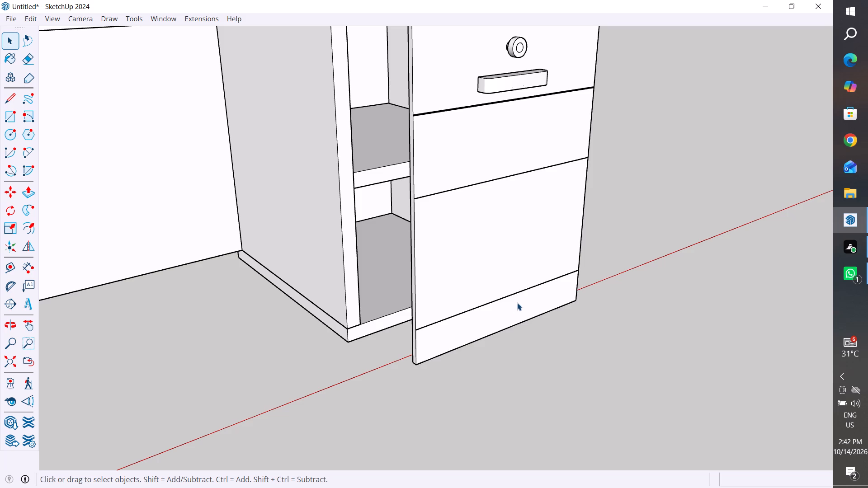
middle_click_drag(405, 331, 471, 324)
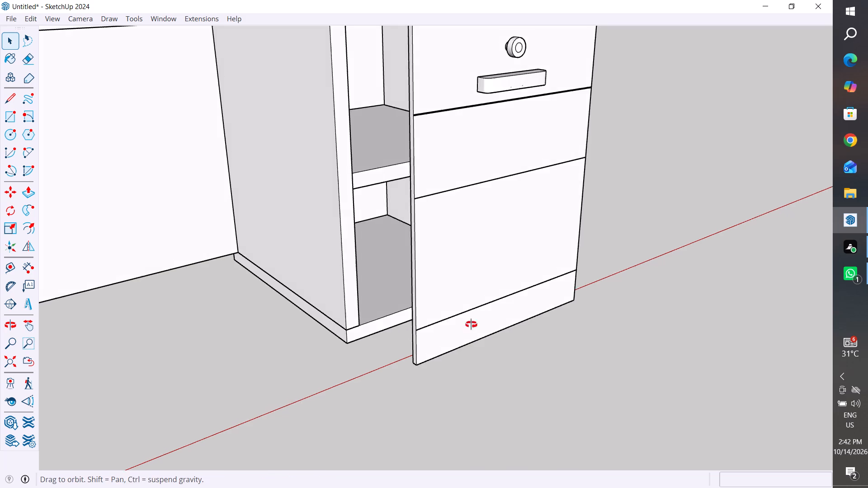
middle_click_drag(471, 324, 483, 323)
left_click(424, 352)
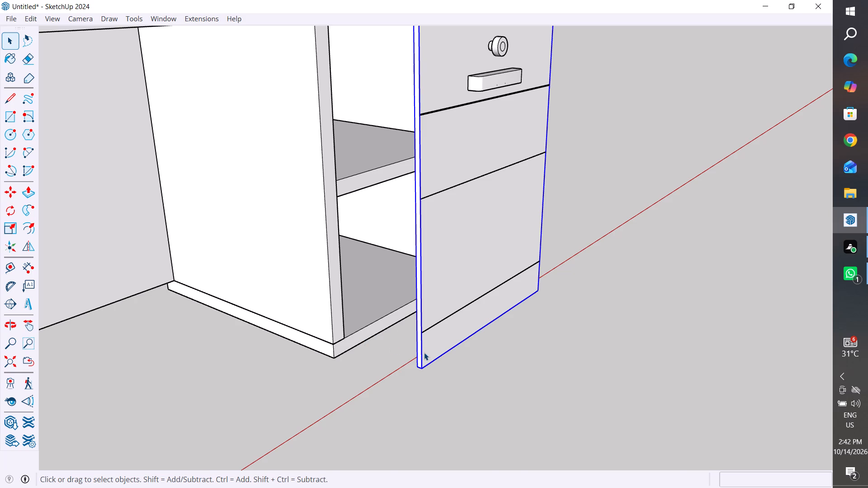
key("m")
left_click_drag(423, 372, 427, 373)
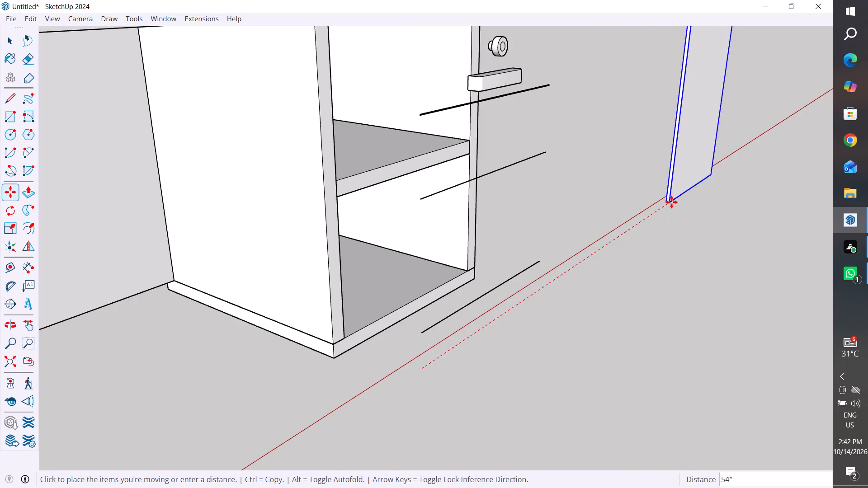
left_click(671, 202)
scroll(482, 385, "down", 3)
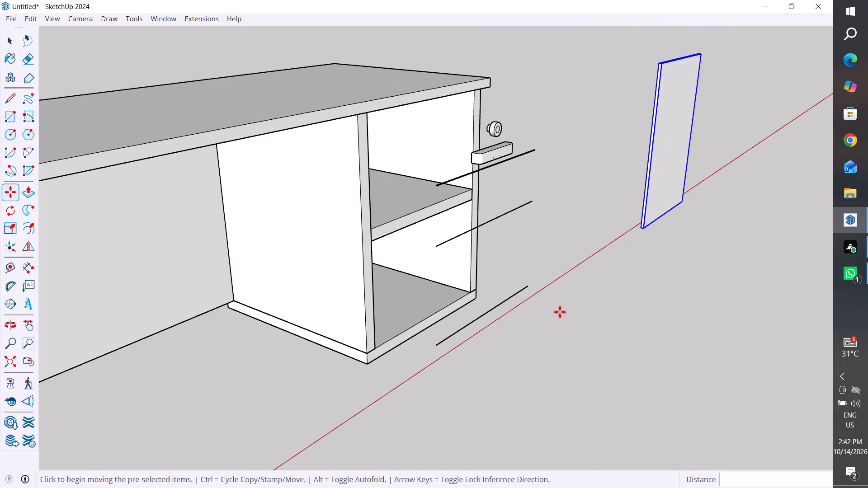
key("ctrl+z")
Explode the pedestal's front panel group so its faces and the drawer dividing lines can be edited directly.
middle_click_drag(575, 338, 671, 340)
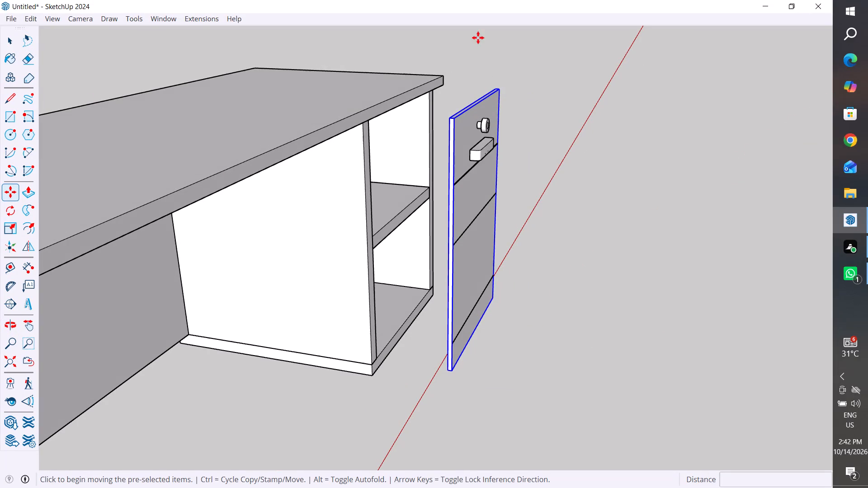
left_click(4, 45)
left_click(406, 44)
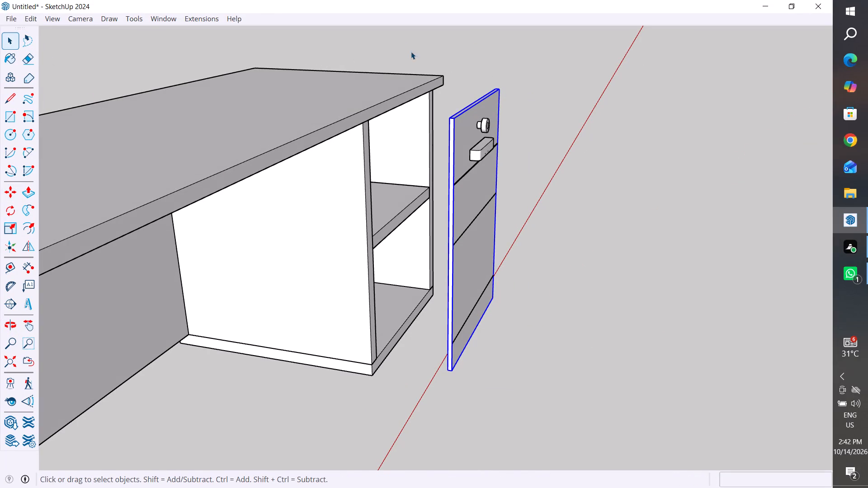
scroll(478, 180, "up", 9)
middle_click_drag(476, 166, 403, 134)
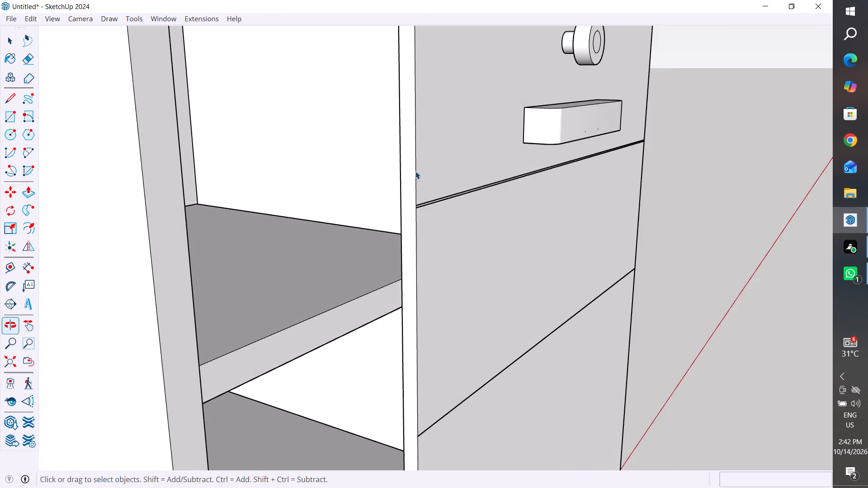
scroll(416, 173, "up", 4)
scroll(418, 228, "up", 7)
left_click(431, 213)
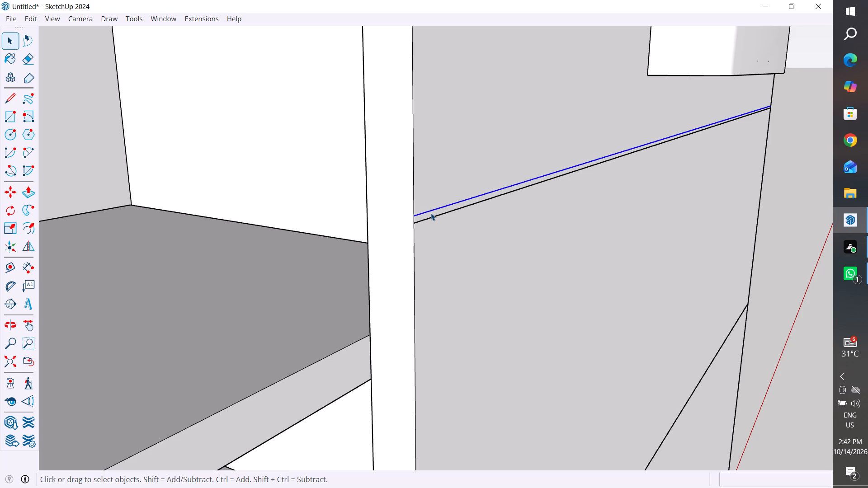
left_click(438, 213)
scroll(438, 213, "up", 4)
left_click(438, 213)
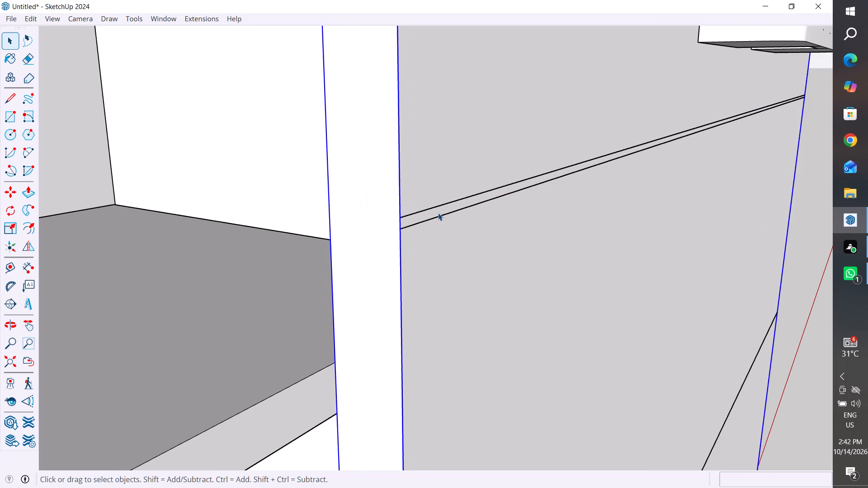
scroll(438, 213, "down", 18)
right_click(451, 244)
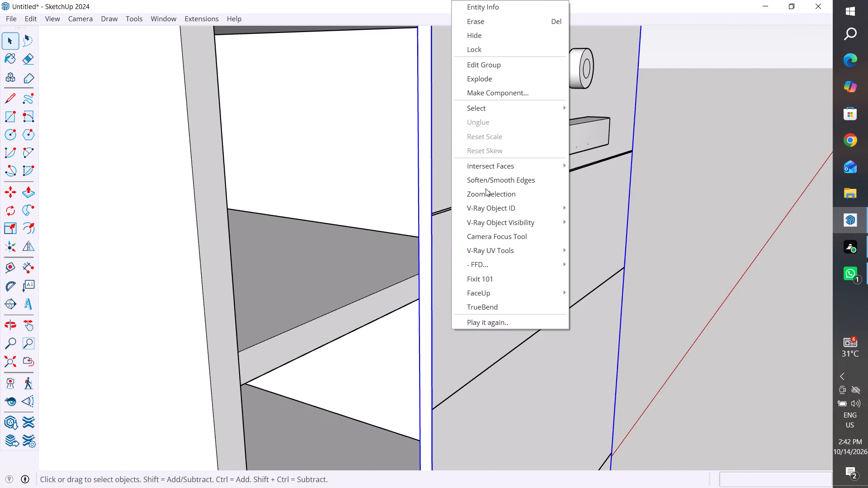
left_click(495, 84)
left_click(689, 205)
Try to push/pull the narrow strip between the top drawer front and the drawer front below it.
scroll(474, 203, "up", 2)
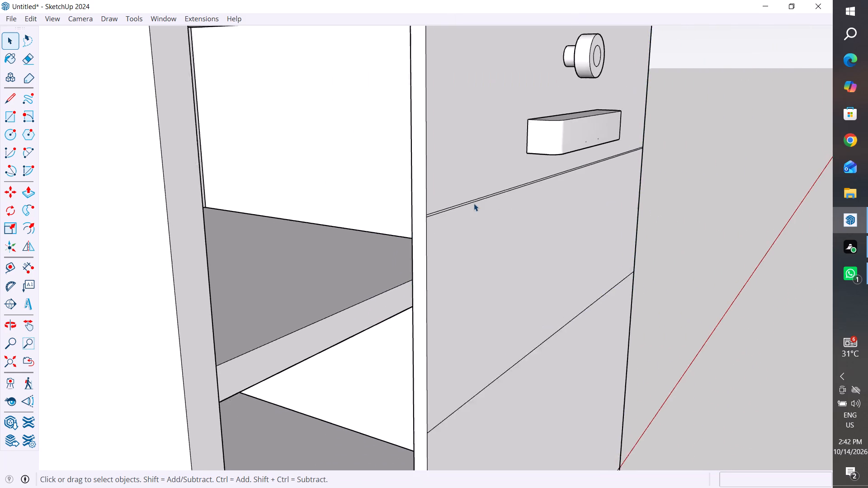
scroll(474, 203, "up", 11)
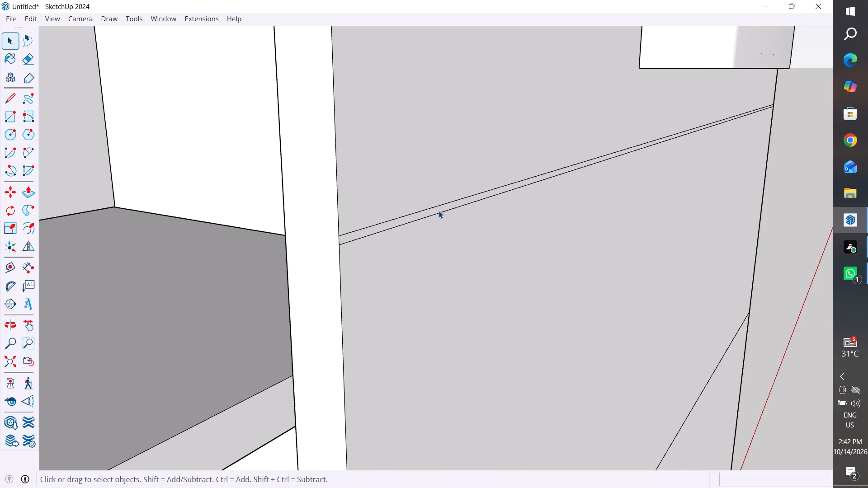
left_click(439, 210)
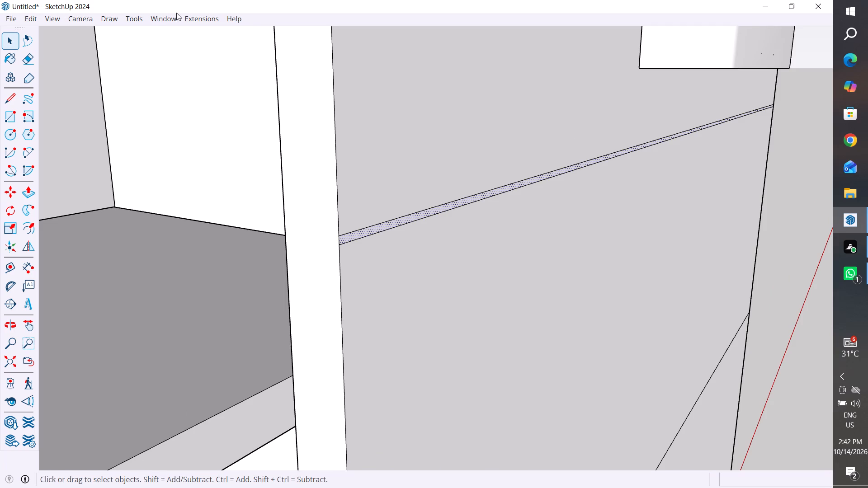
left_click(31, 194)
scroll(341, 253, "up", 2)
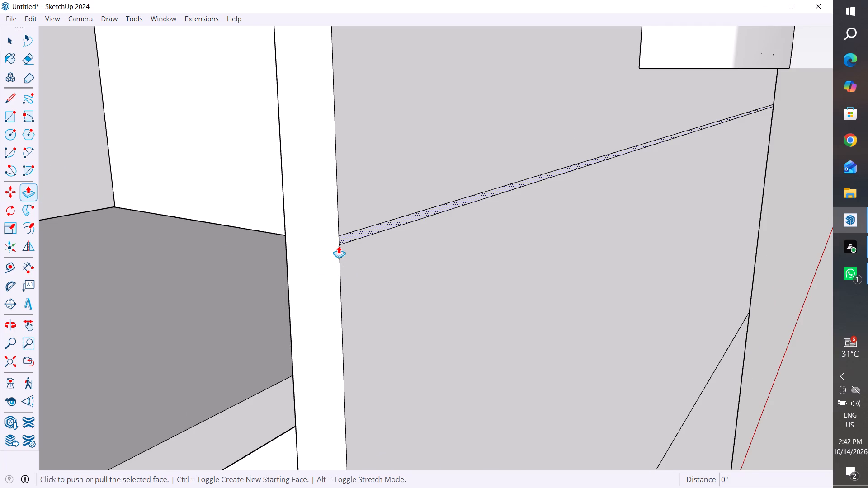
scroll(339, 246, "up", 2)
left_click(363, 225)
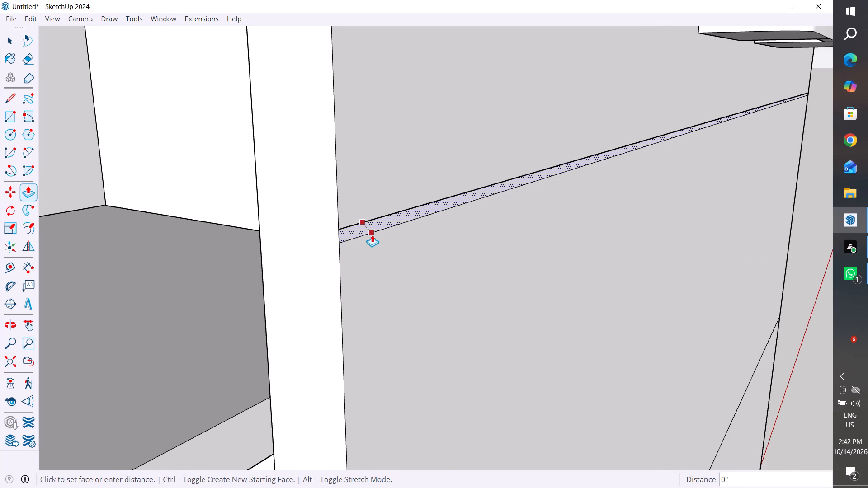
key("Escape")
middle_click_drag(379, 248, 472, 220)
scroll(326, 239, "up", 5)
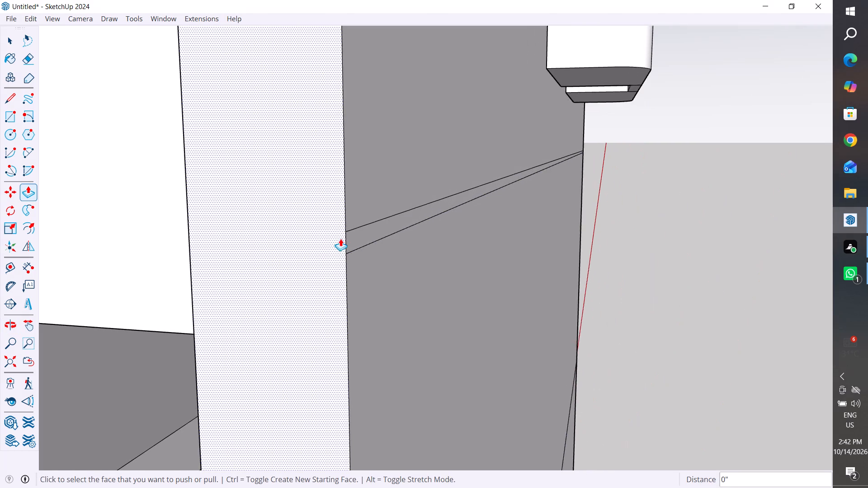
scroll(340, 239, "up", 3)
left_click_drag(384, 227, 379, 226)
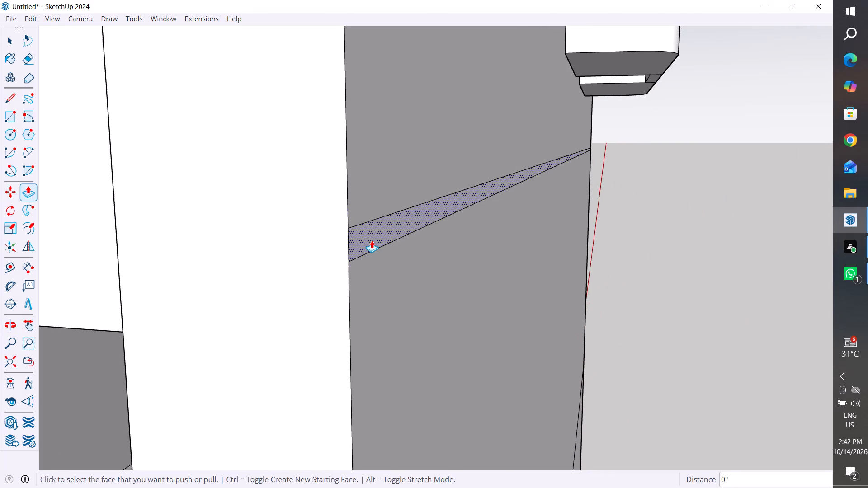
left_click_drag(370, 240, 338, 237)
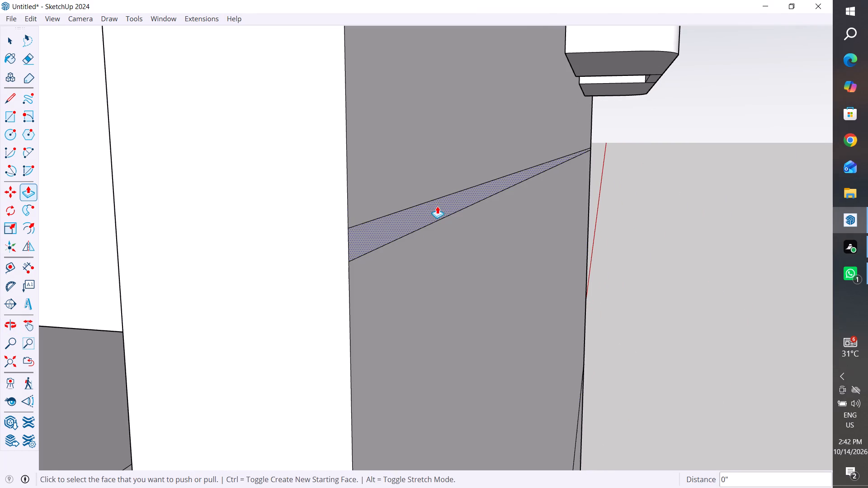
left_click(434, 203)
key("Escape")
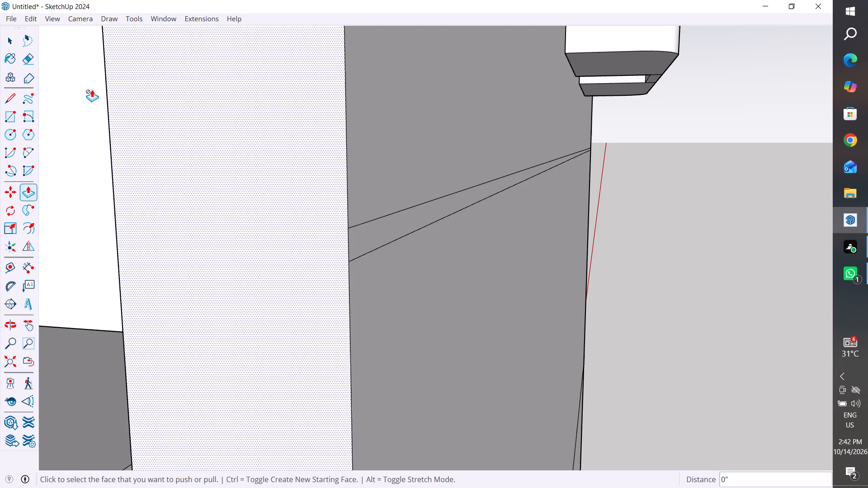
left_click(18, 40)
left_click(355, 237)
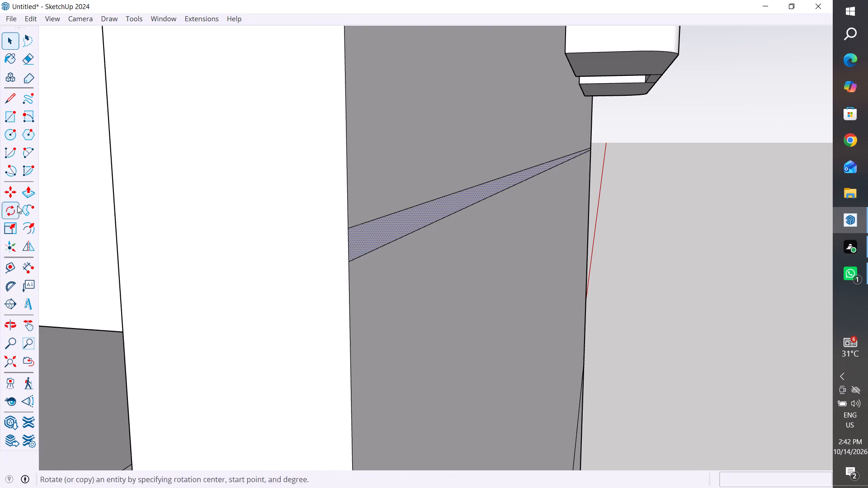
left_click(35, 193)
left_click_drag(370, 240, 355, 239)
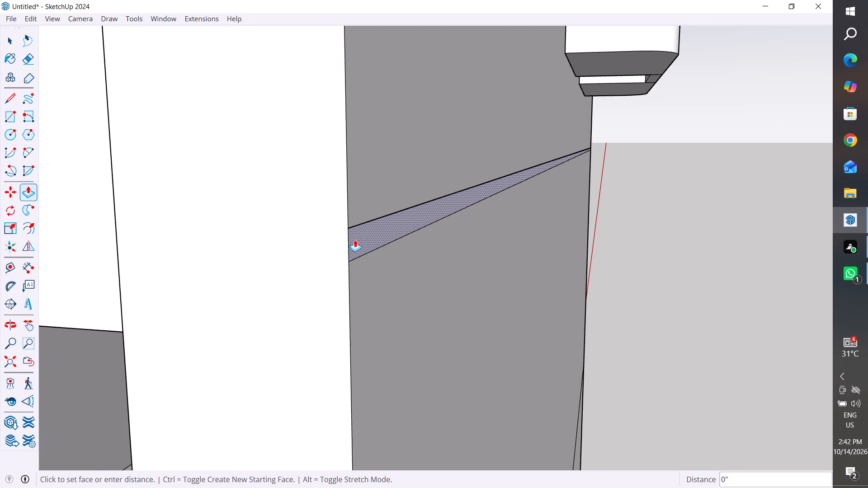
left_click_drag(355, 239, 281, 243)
Draw two lines across the front panel's side edge, continuing the upper and lower edges of the strip below the handle to the back edge.
scroll(527, 259, "down", 8)
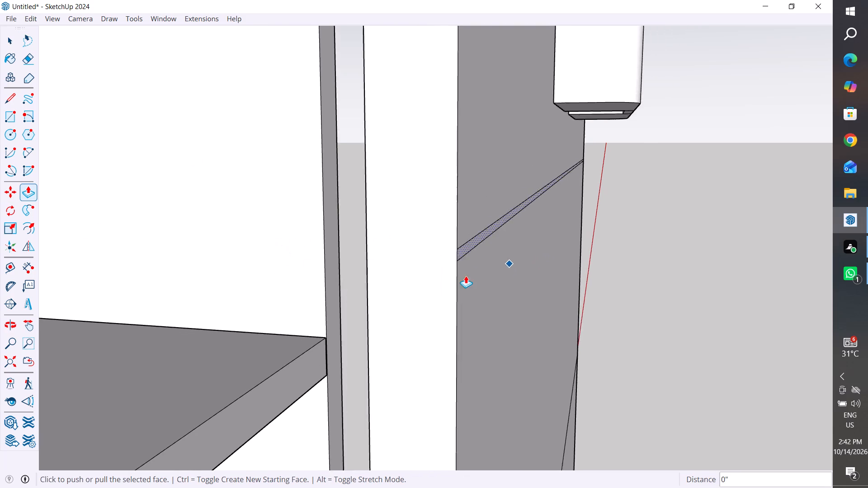
scroll(466, 276, "down", 3)
middle_click_drag(640, 238, 210, 252)
scroll(183, 269, "down", 12)
middle_click_drag(335, 285, 255, 296)
scroll(328, 256, "up", 11)
scroll(373, 274, "down", 5)
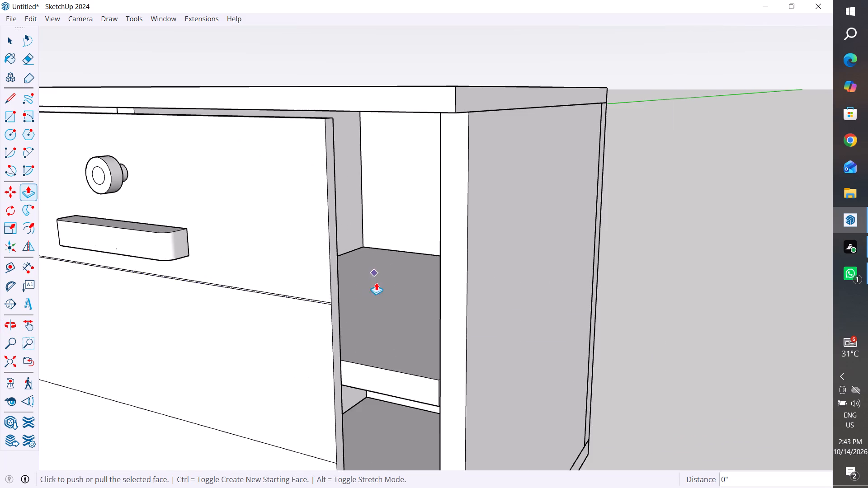
middle_click_drag(374, 290, 312, 299)
scroll(278, 318, "up", 5)
scroll(338, 284, "up", 4)
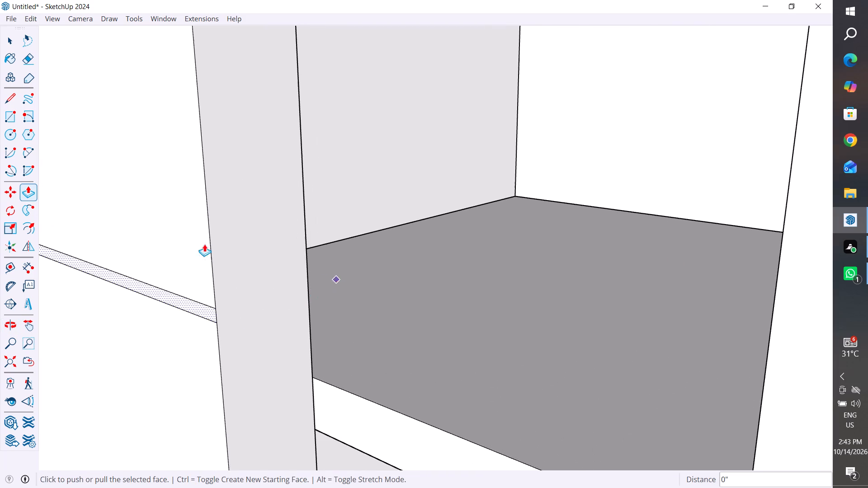
left_click(11, 99)
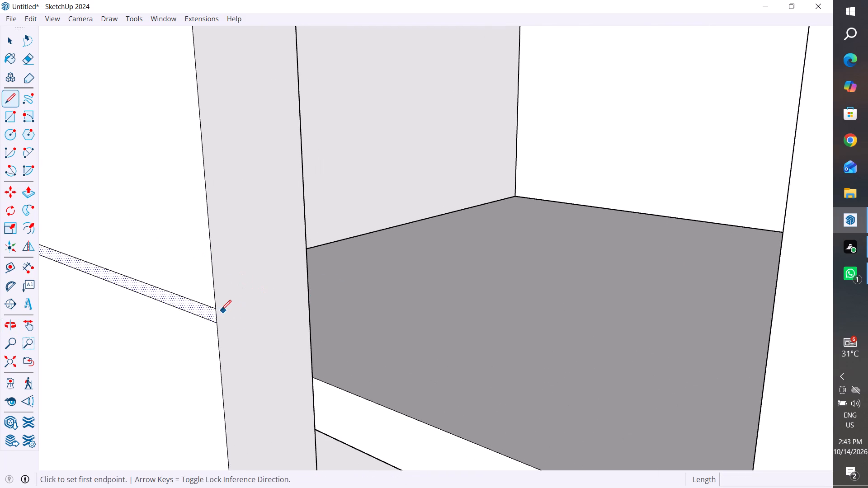
left_click(215, 310)
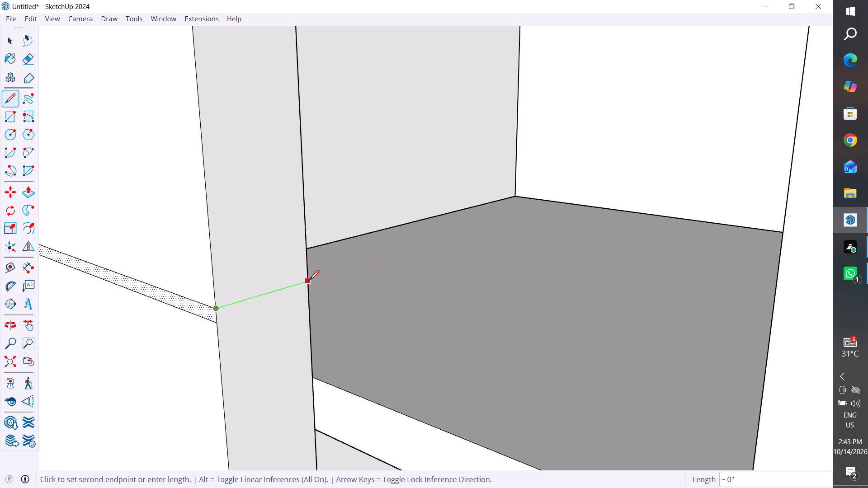
middle_click_drag(309, 280, 206, 306)
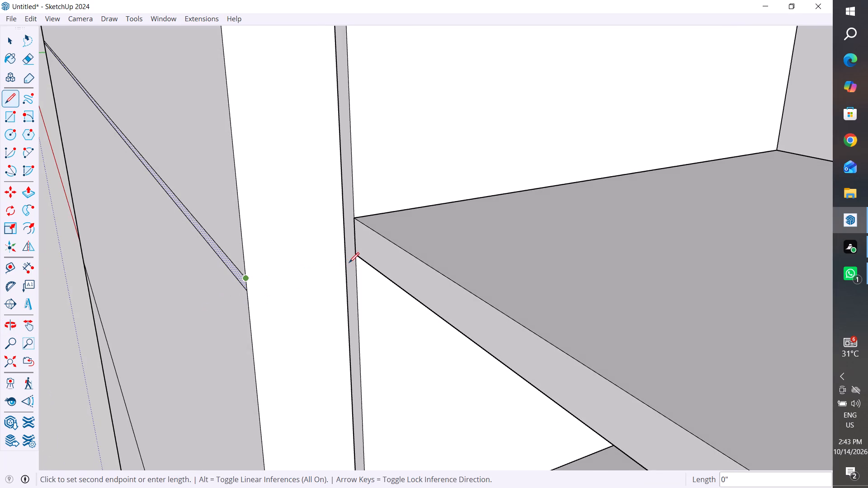
left_click(347, 261)
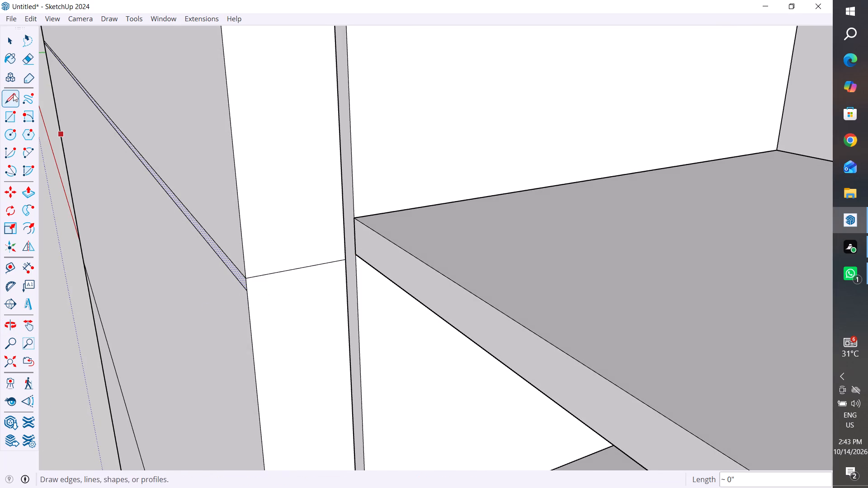
left_click(15, 96)
left_click(246, 293)
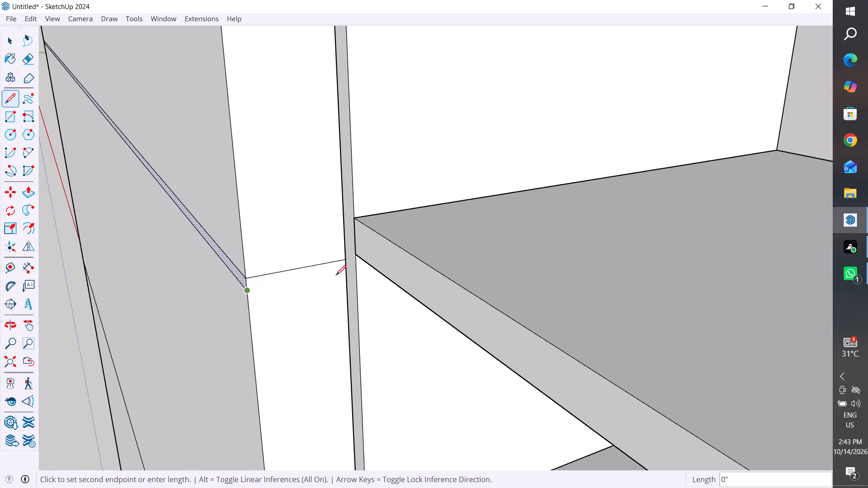
left_click(345, 274)
scroll(375, 331, "down", 4)
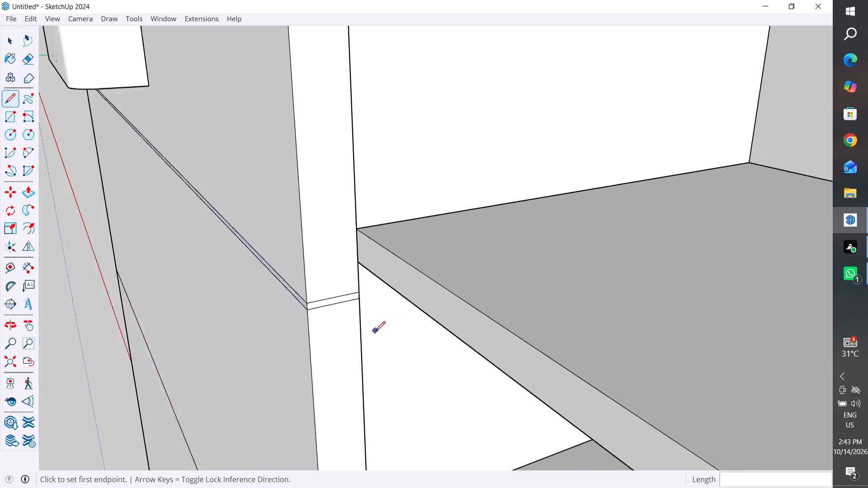
middle_click_drag(369, 318, 773, 227)
scroll(636, 178, "down", 5)
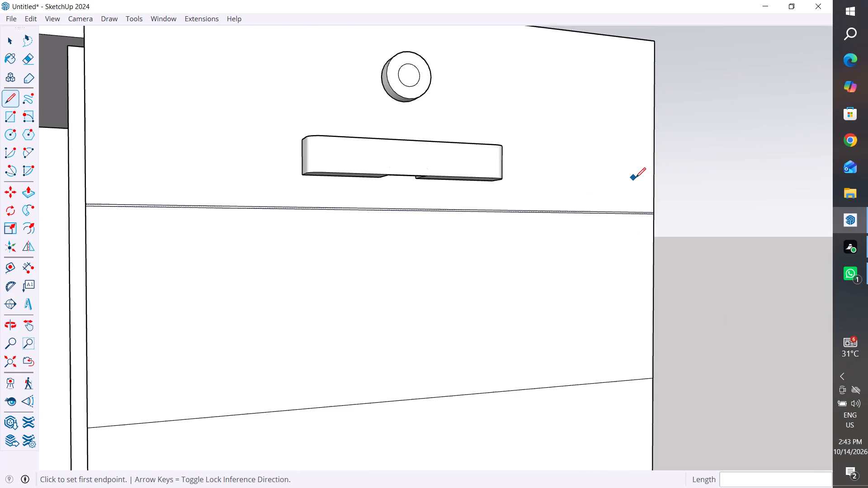
Draw two lines across the front panel's other side edge, continuing the upper and lower edges of the narrow strip to the back edge.
middle_click_drag(509, 256, 717, 317)
scroll(214, 291, "down", 2)
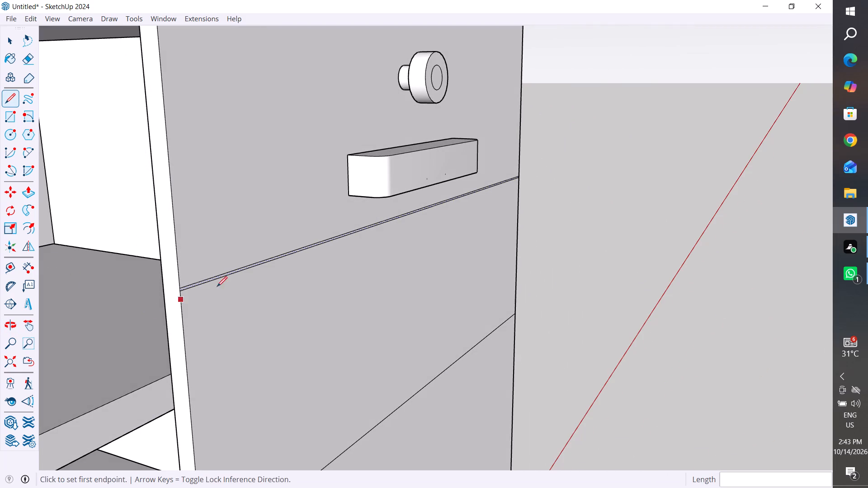
scroll(217, 286, "down", 2)
middle_click_drag(186, 315, 298, 312)
scroll(298, 312, "up", 15)
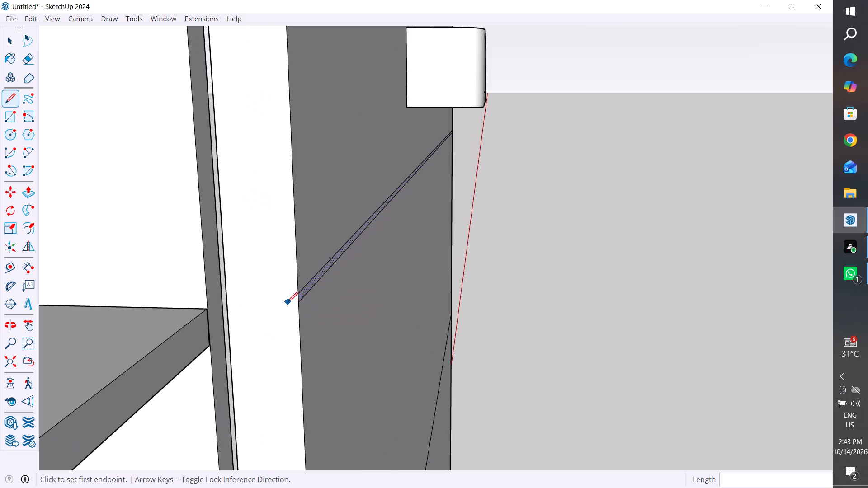
scroll(288, 302, "up", 3)
left_click(305, 288)
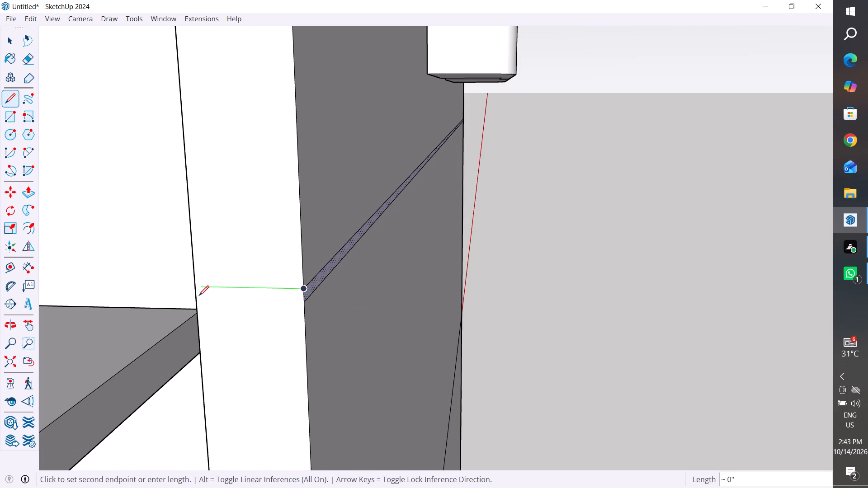
left_click(195, 285)
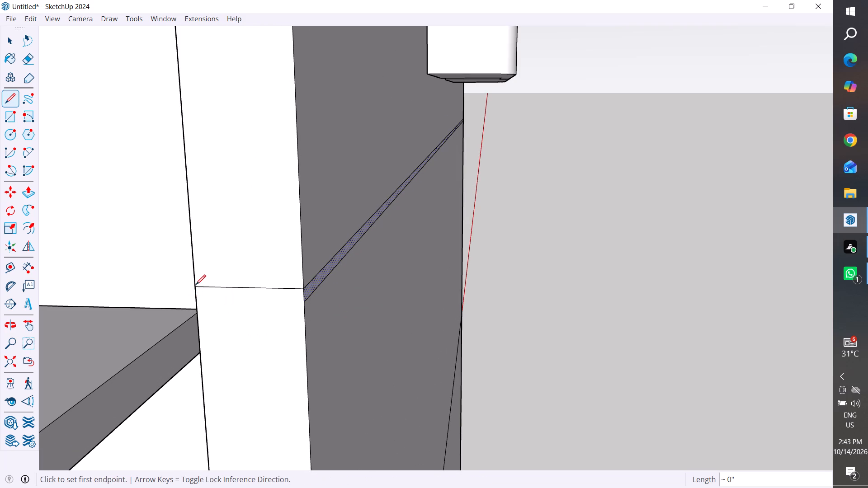
left_click(304, 301)
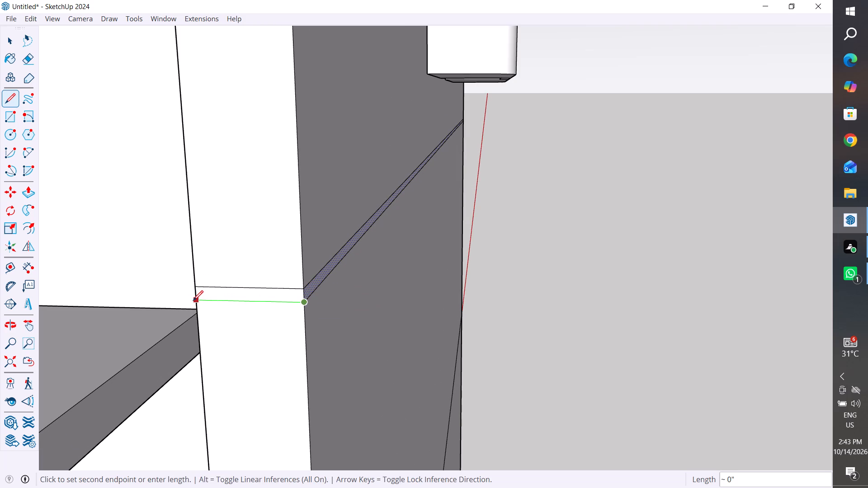
left_click(193, 300)
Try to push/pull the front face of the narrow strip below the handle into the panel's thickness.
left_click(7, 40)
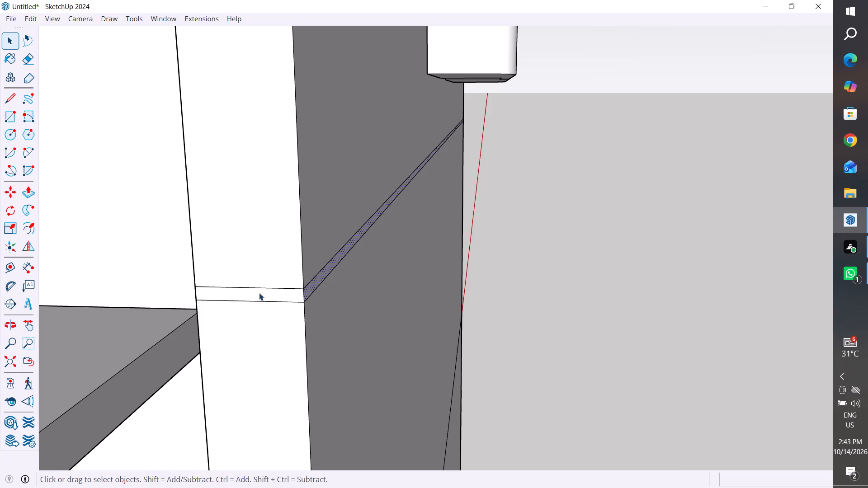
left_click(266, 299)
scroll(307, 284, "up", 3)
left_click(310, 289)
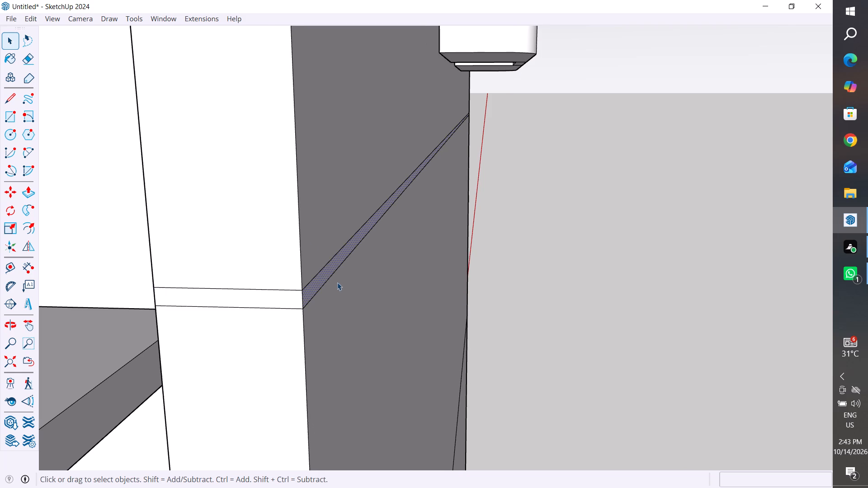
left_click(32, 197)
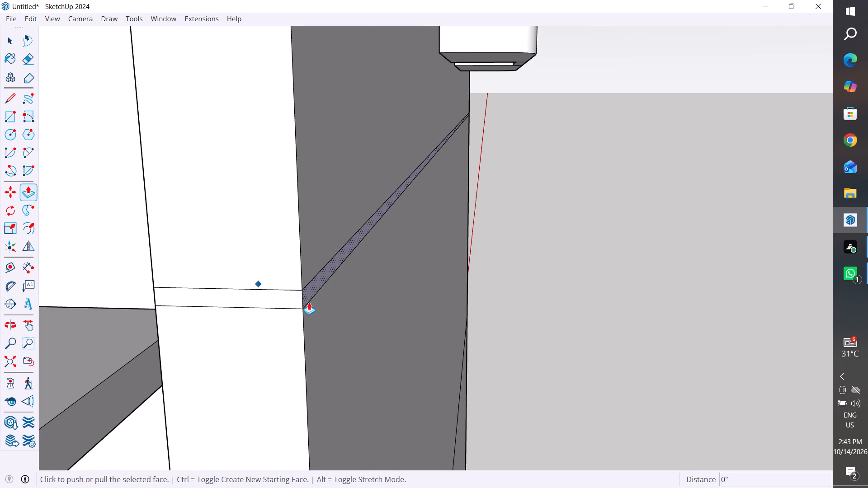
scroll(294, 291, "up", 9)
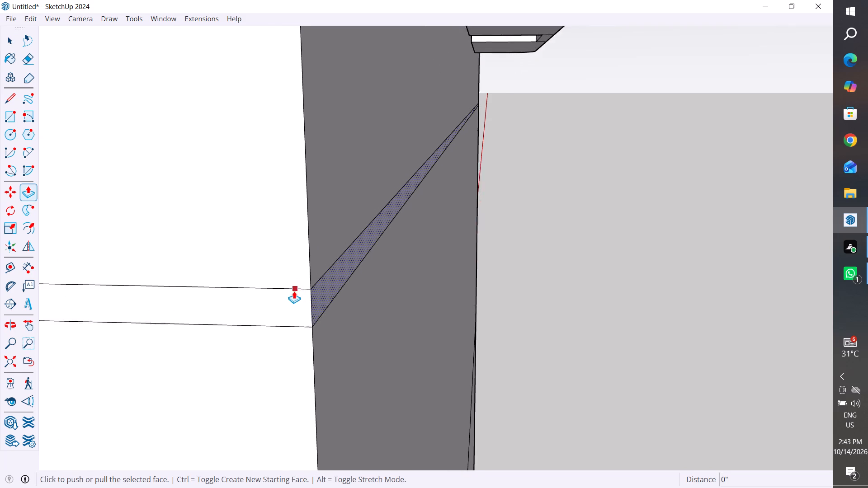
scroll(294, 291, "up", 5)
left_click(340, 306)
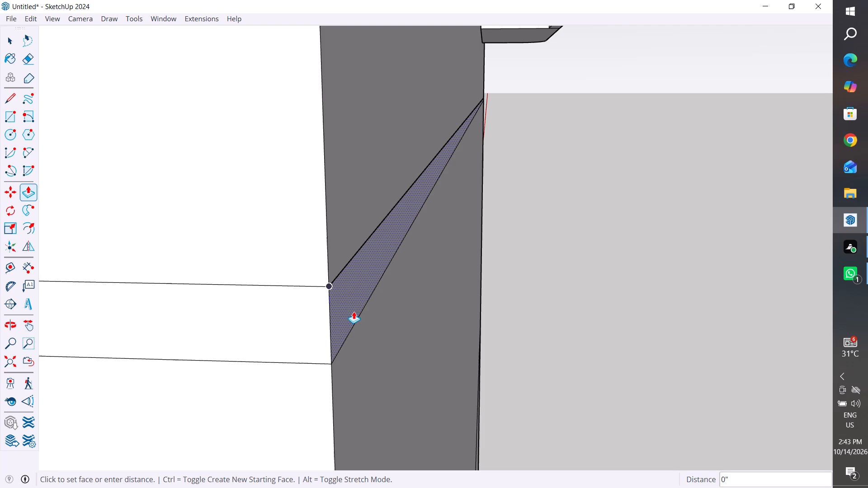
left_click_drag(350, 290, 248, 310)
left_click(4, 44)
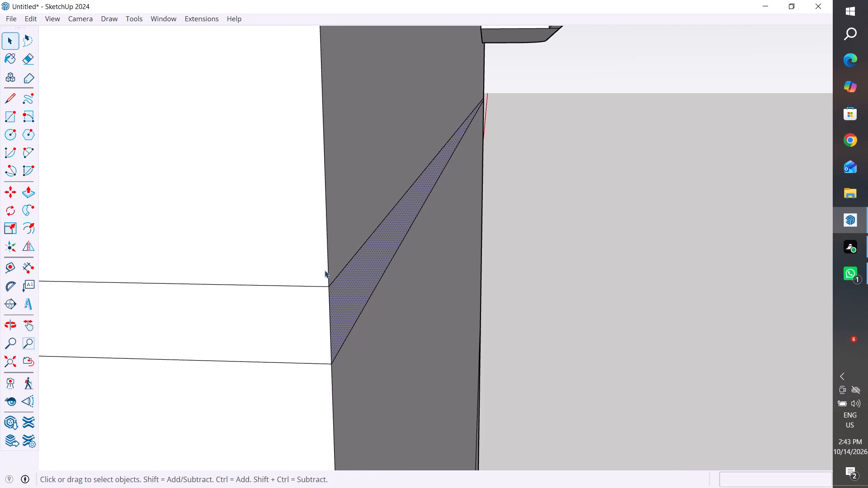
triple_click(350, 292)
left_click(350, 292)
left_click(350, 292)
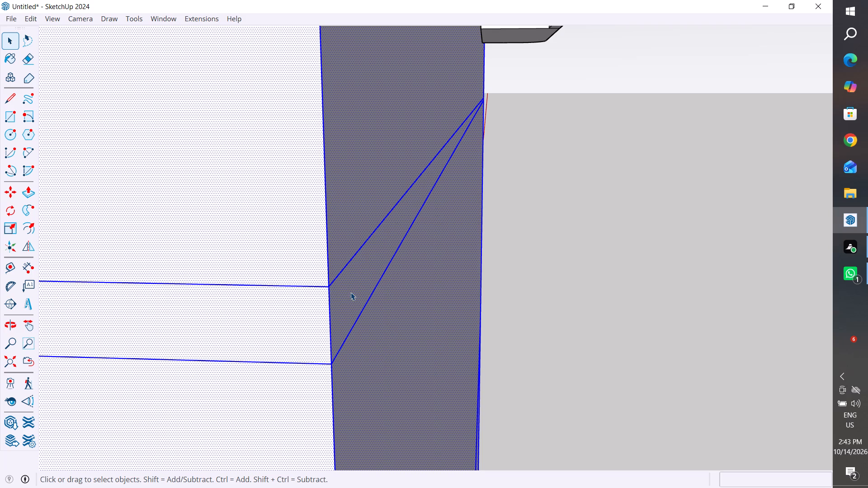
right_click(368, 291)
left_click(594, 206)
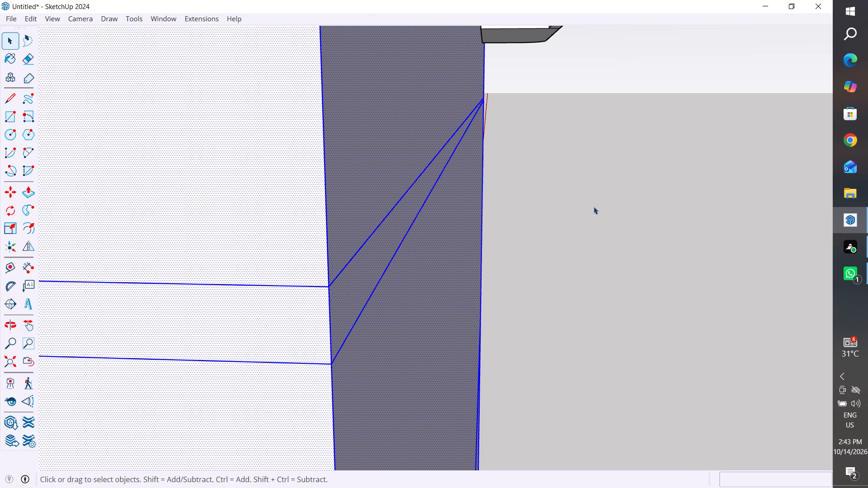
Delete the front face of the narrow strip between the top drawer front and the drawer front below it.
left_click(374, 254)
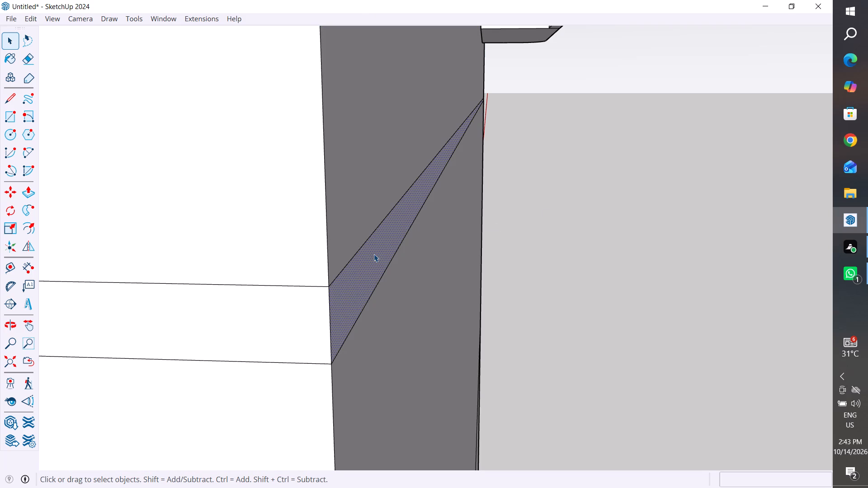
key("Delete")
Examine the opened strip and the panel's side edges from several angles.
middle_click_drag(350, 265, 333, 260)
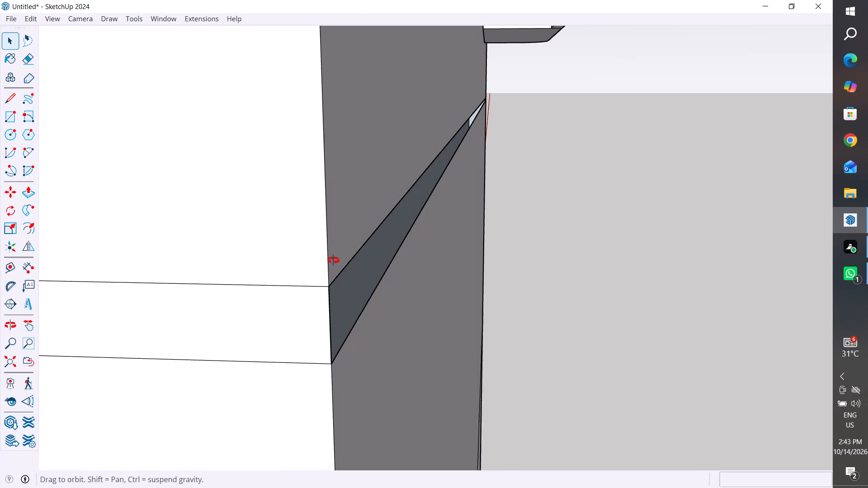
middle_click_drag(333, 260, 234, 228)
scroll(230, 228, "down", 7)
left_click_drag(230, 228, 234, 230)
middle_click_drag(421, 267, 212, 249)
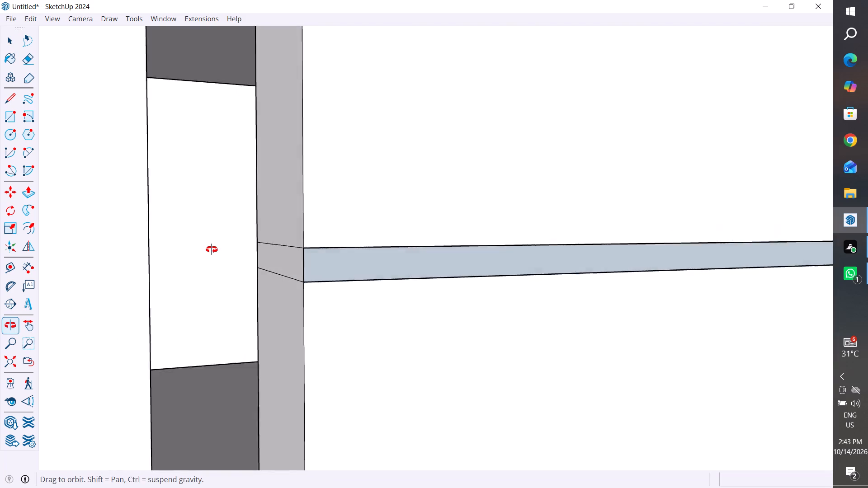
middle_click_drag(212, 249, 211, 249)
left_click(384, 271)
middle_click_drag(344, 323, 376, 339)
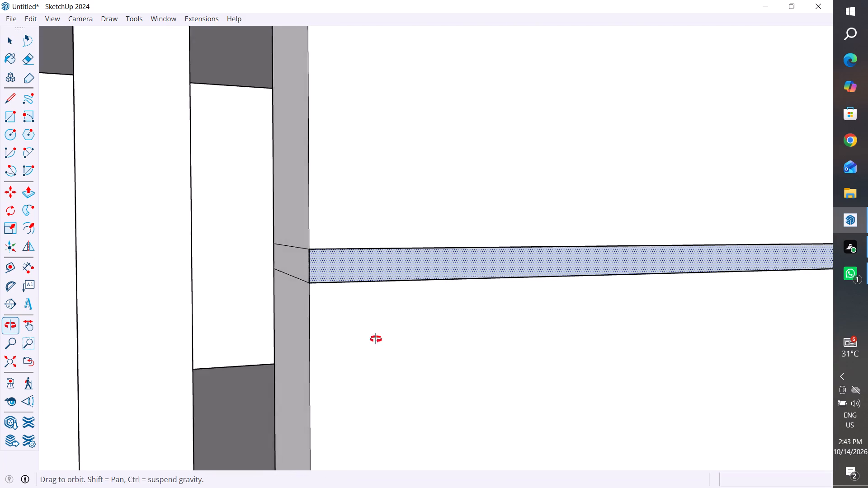
middle_click_drag(376, 339, 542, 341)
middle_click_drag(642, 310, 819, 289)
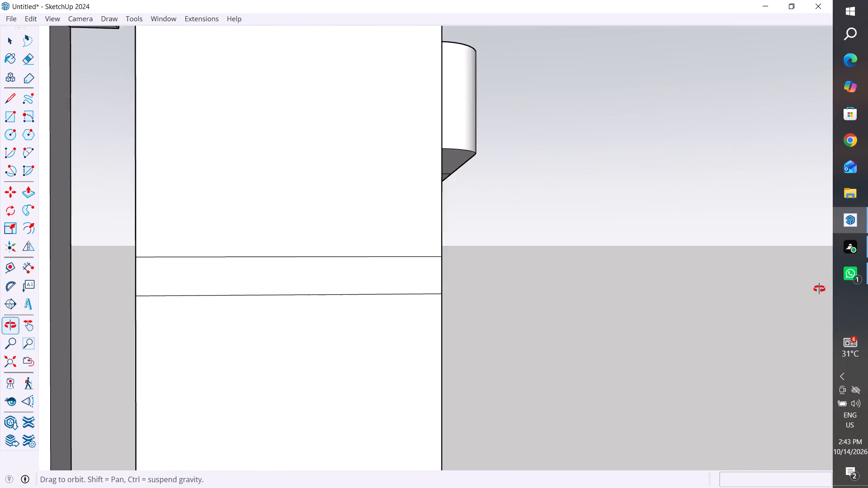
middle_click_drag(819, 289, 712, 356)
scroll(416, 300, "down", 6)
middle_click_drag(636, 168, 475, 147)
scroll(398, 230, "down", 20)
scroll(398, 230, "down", 7)
scroll(393, 299, "down", 7)
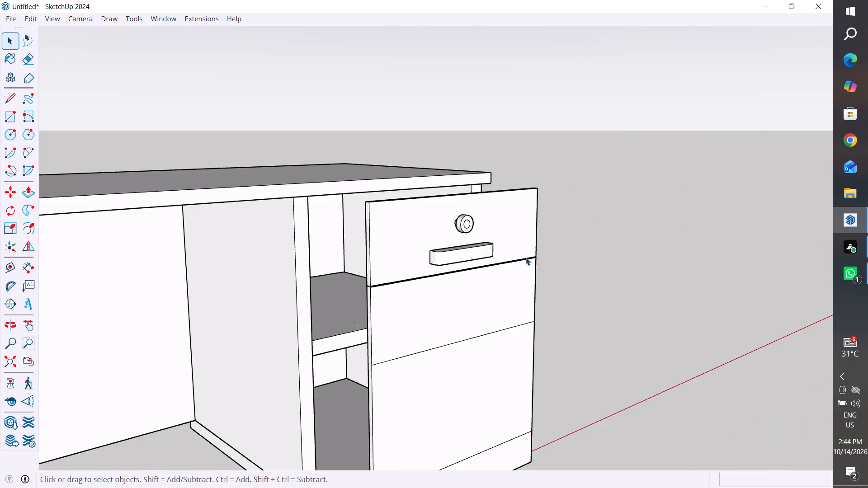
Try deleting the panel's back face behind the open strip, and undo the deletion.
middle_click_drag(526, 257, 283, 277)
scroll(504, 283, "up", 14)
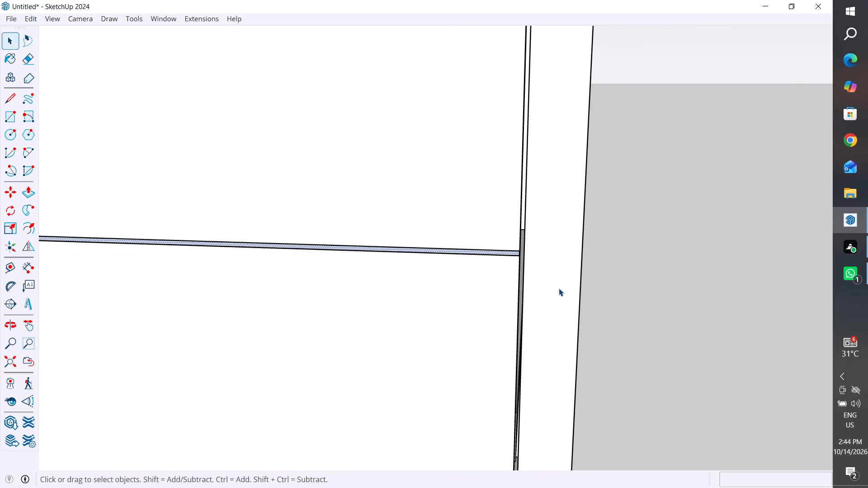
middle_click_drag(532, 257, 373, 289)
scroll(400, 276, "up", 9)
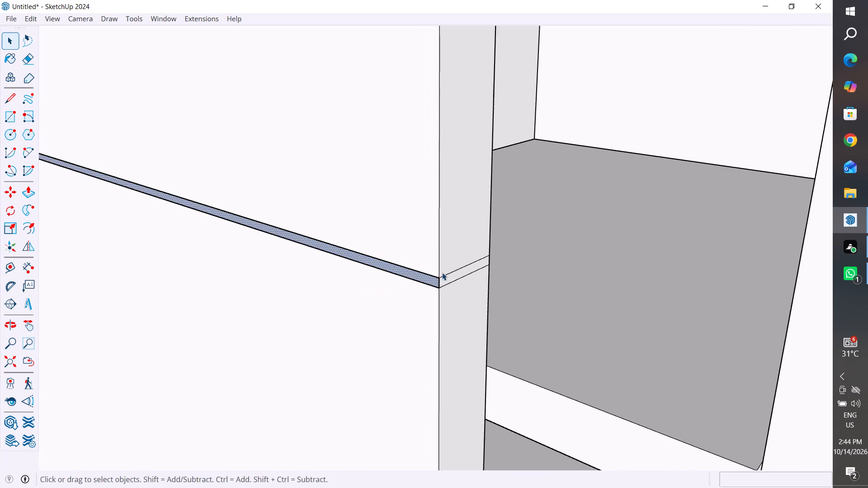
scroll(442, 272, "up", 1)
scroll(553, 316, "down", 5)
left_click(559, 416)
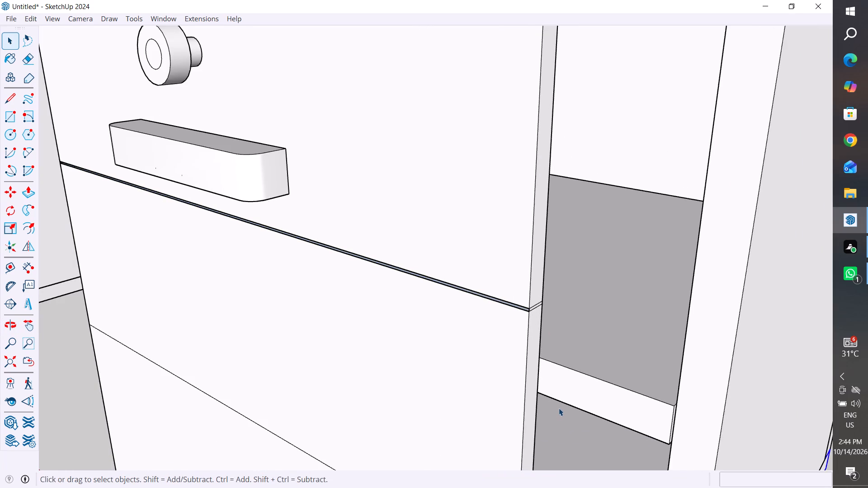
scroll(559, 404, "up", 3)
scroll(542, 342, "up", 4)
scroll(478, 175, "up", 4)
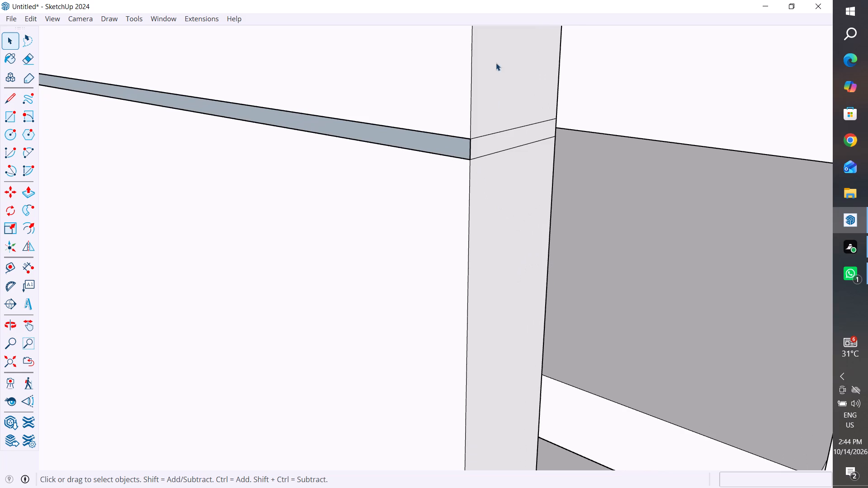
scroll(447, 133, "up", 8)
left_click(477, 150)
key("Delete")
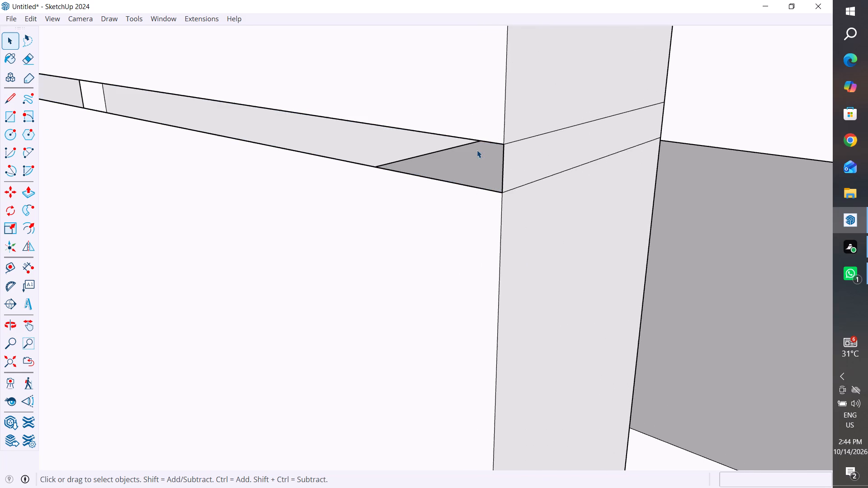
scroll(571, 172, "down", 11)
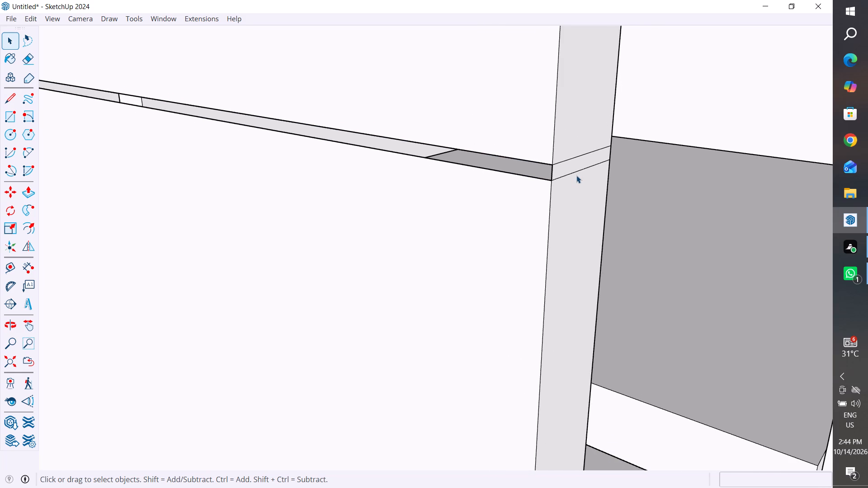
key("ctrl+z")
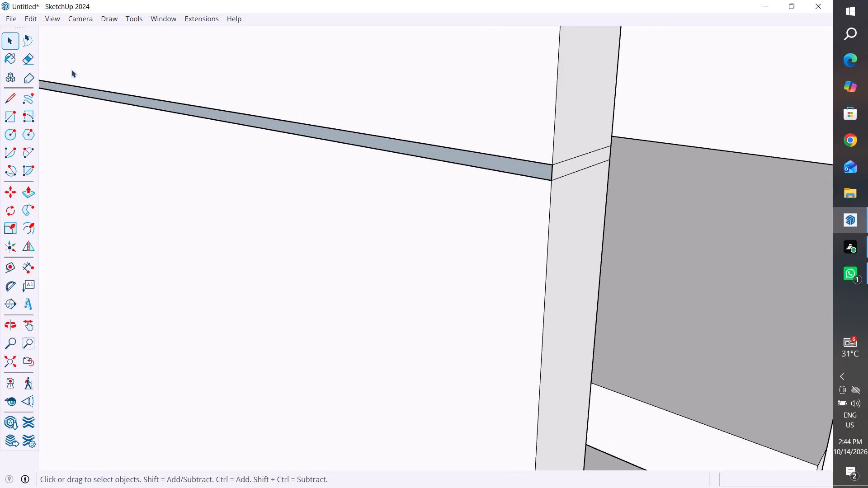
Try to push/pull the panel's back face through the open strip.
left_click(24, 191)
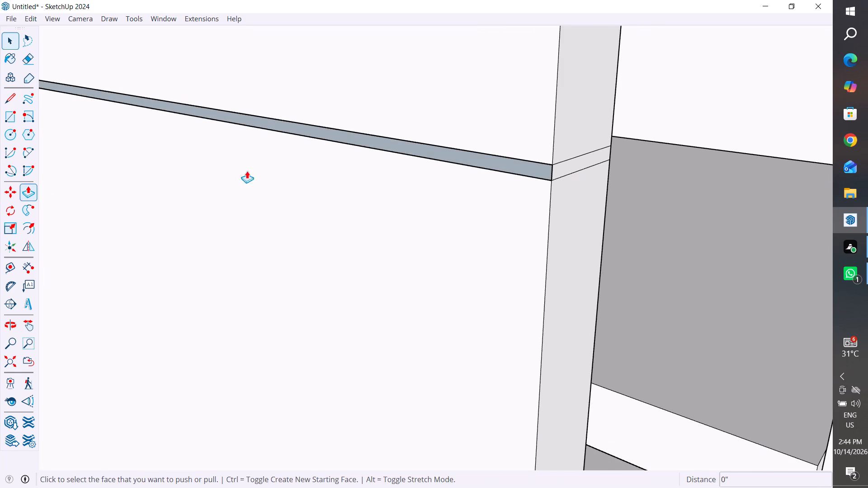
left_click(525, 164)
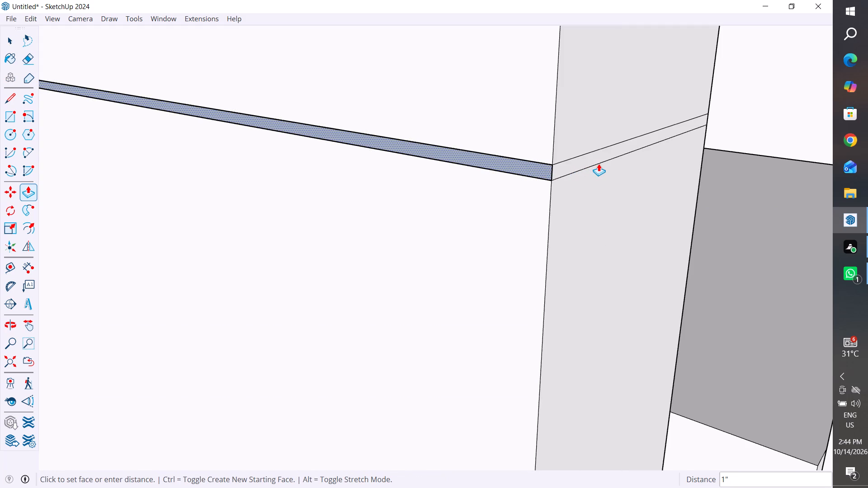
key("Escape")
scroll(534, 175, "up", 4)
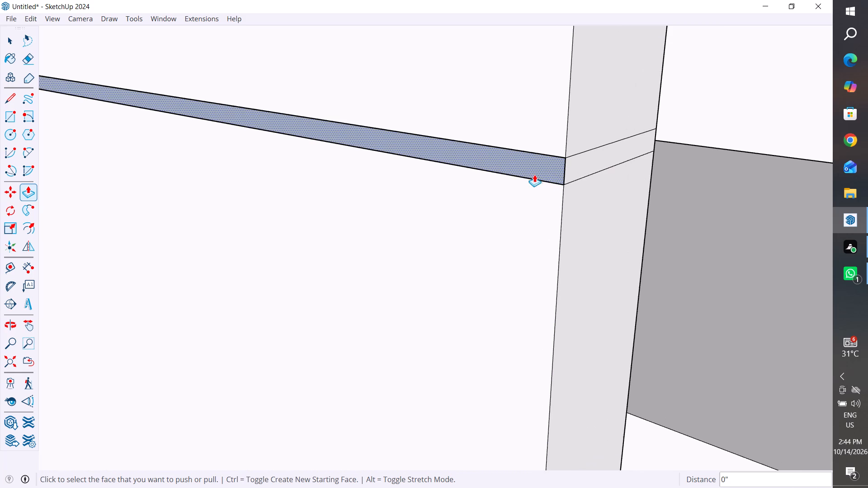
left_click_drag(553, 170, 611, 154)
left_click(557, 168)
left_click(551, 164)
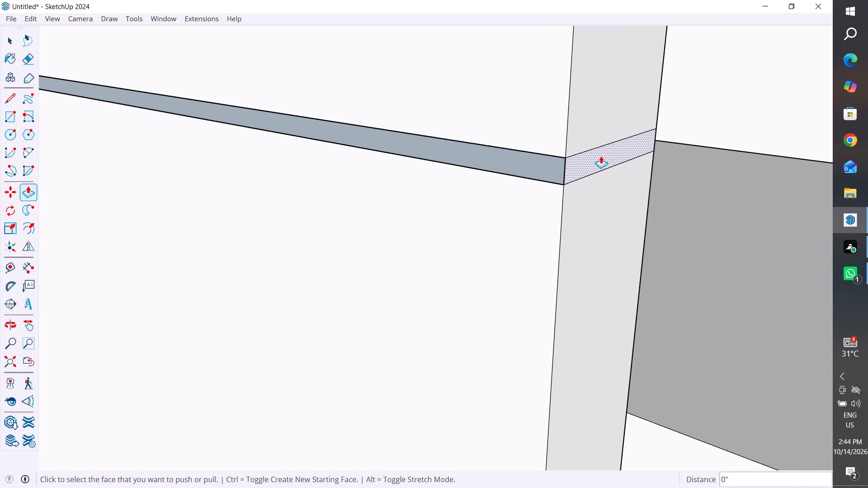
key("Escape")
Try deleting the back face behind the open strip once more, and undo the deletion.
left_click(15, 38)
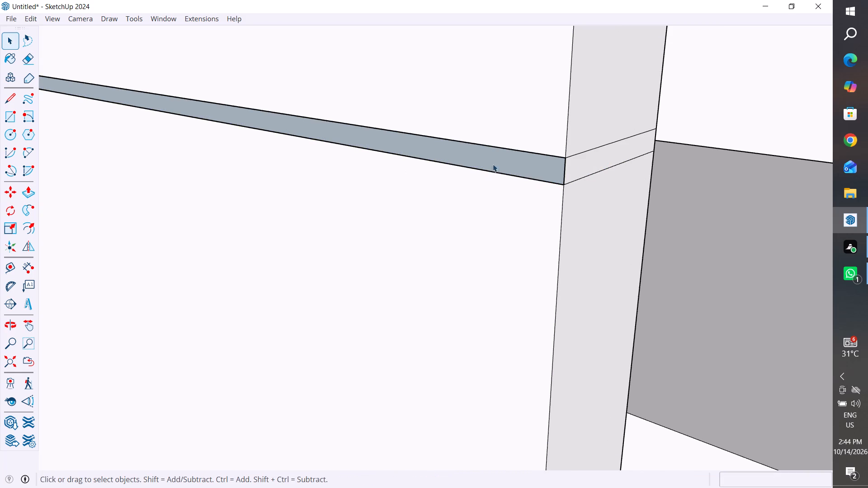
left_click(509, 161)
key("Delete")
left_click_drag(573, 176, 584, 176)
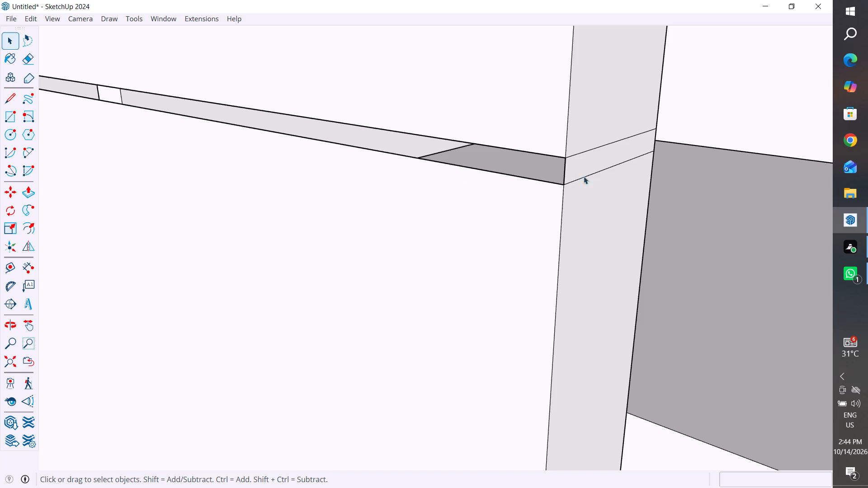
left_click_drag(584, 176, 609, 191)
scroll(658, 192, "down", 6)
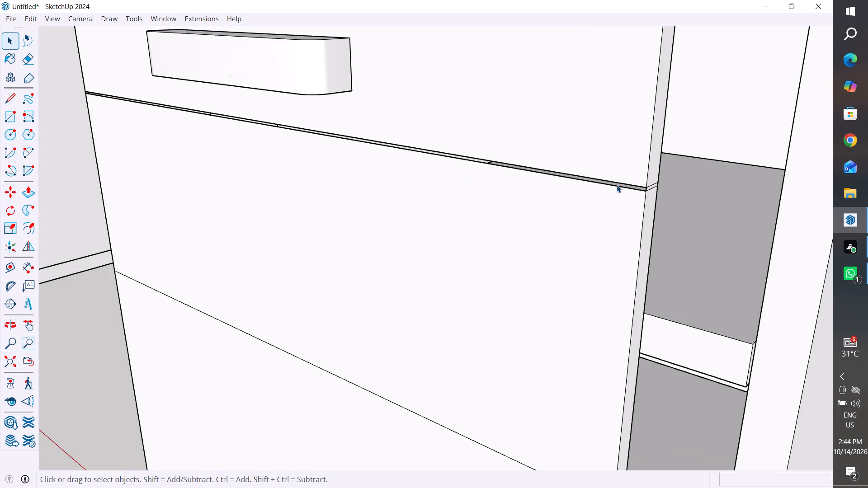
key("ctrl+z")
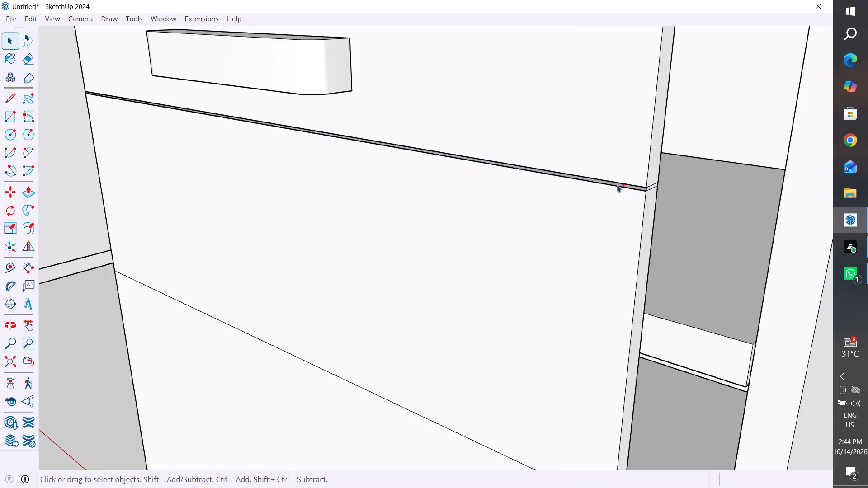
Undo the removal of the narrow strip between the top drawer front and the one below.
key("ctrl+z")
key("ctrl+z")
key("ctrl+z")
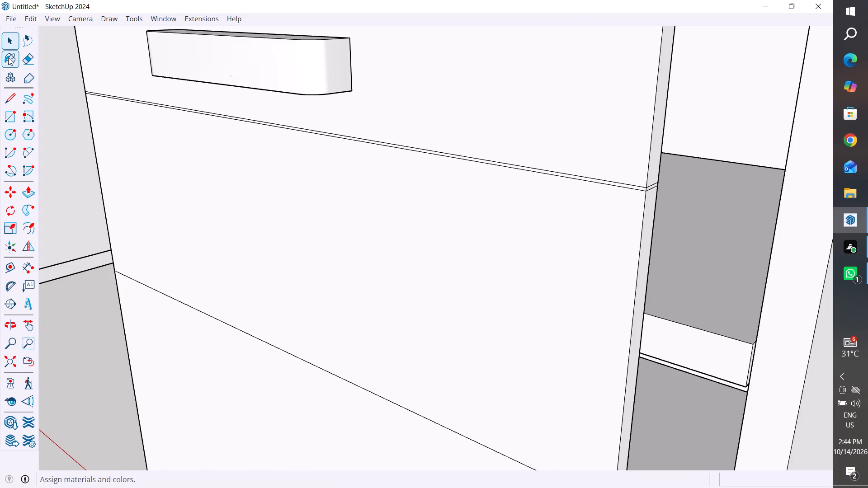
left_click(15, 39)
scroll(583, 287, "down", 17)
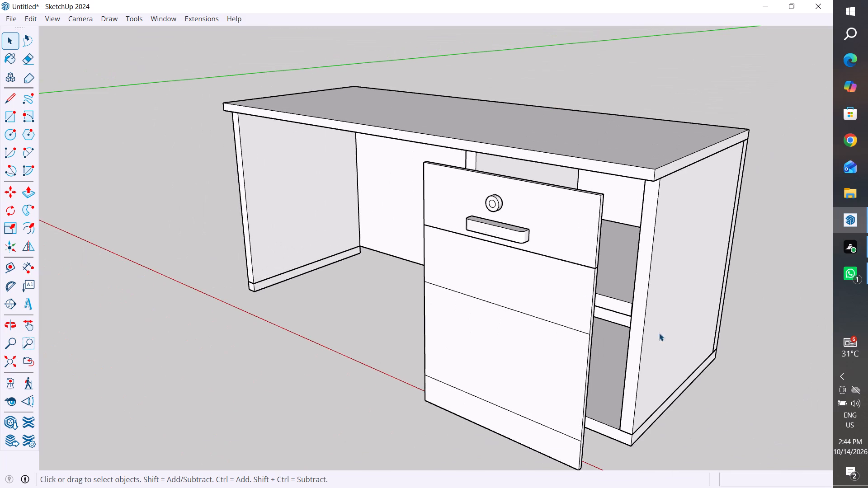
Examine the desk's pedestal, front panel and kneehole from several angles.
left_click(764, 320)
middle_click_drag(505, 334, 721, 334)
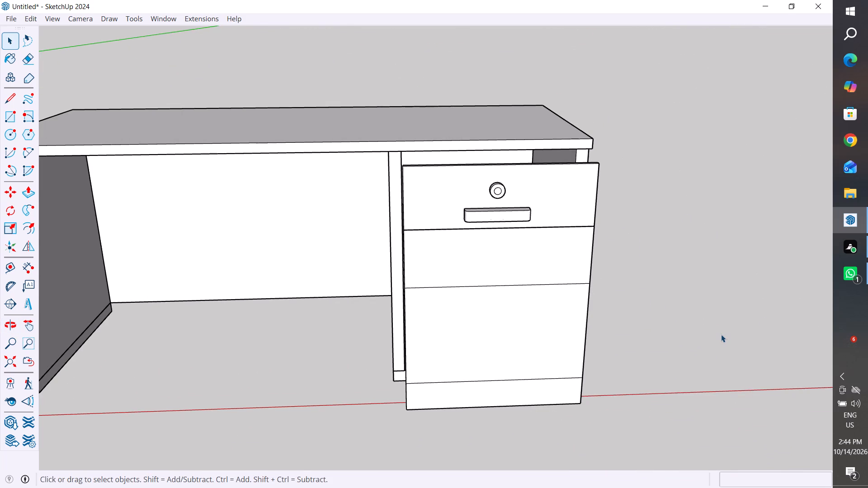
scroll(721, 334, "down", 8)
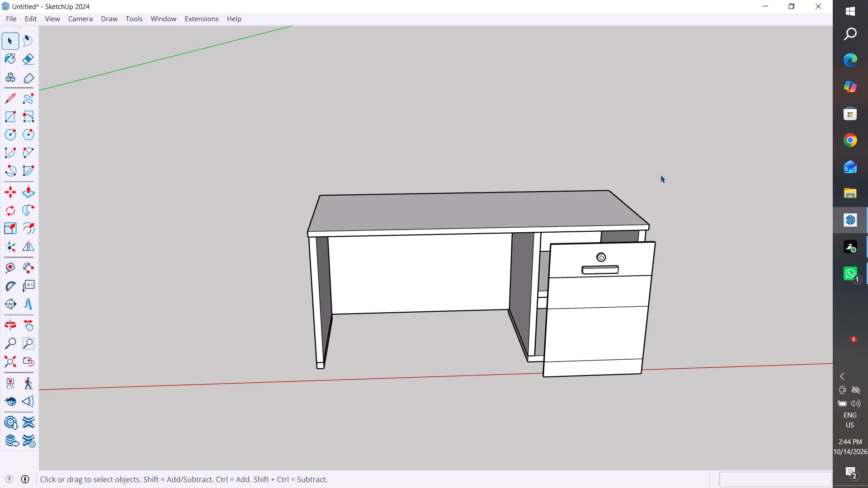
middle_click_drag(585, 357, 757, 332)
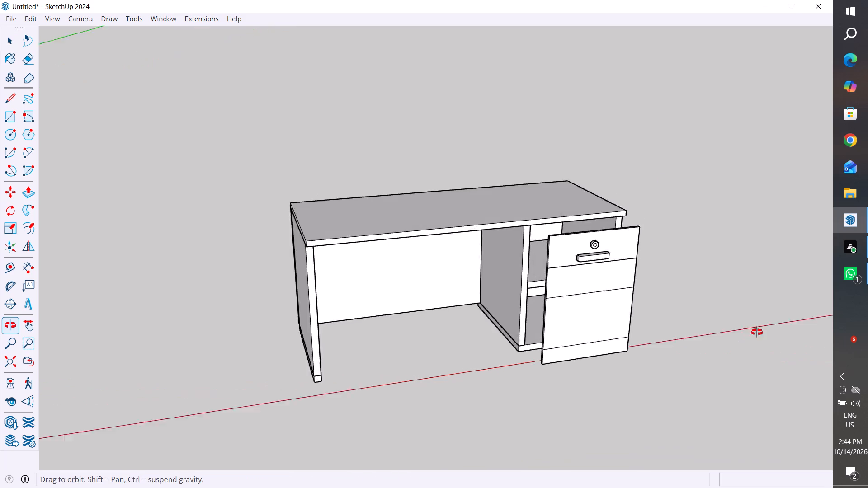
middle_click_drag(757, 332, 766, 330)
scroll(614, 347, "up", 4)
scroll(563, 346, "up", 3)
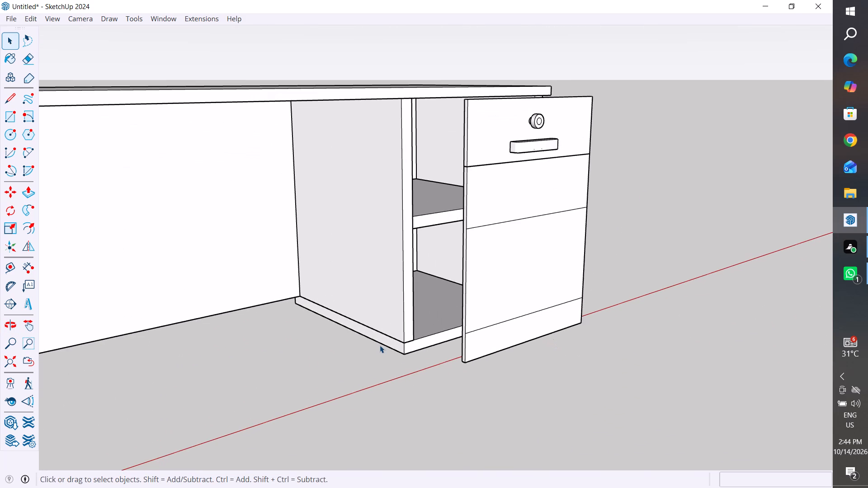
scroll(363, 366, "down", 4)
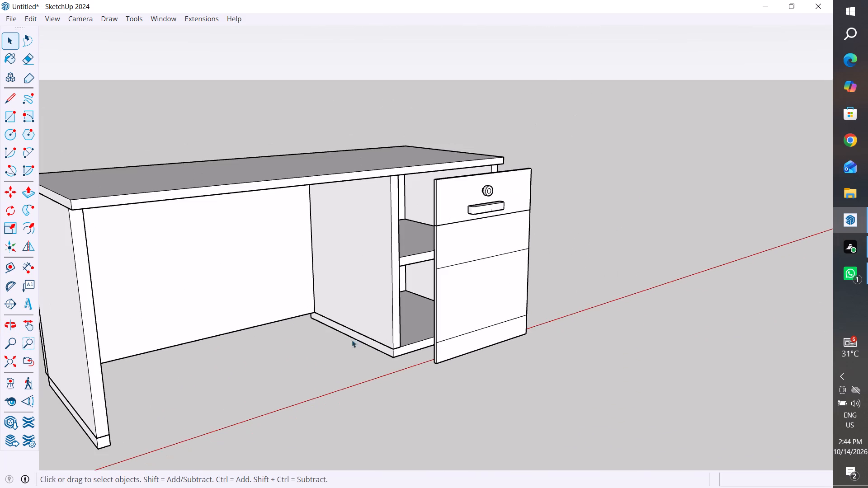
Copy the desktop board along the green axis to about 35" in front of the desk.
left_click(330, 178)
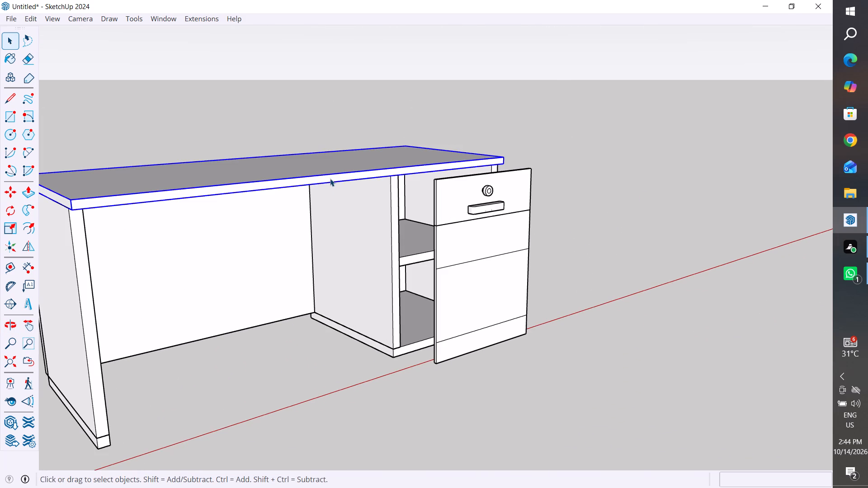
scroll(651, 227, "down", 4)
middle_click_drag(651, 225, 566, 284)
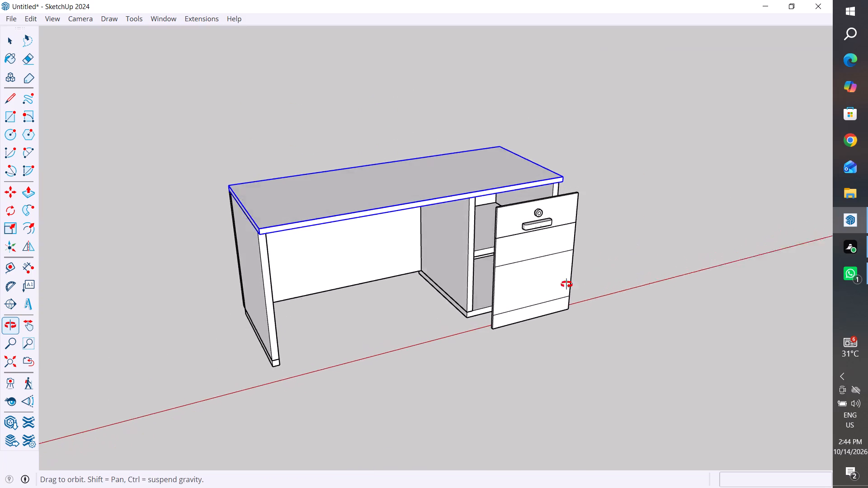
middle_click_drag(566, 284, 560, 287)
middle_click_drag(505, 286, 650, 258)
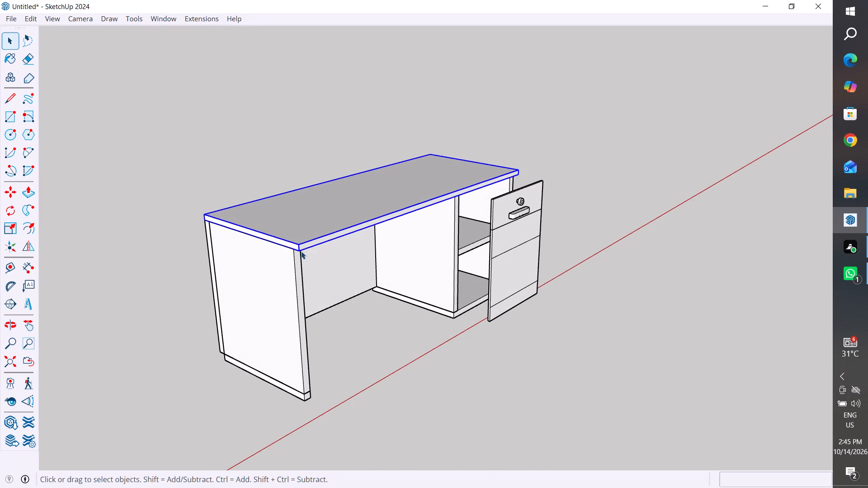
key("m")
left_click(301, 255, "ctrl")
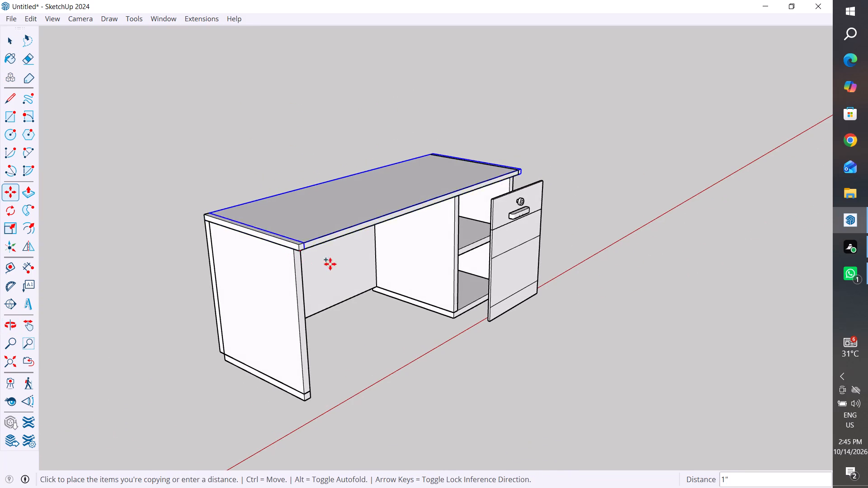
middle_click_drag(529, 324, 772, 280)
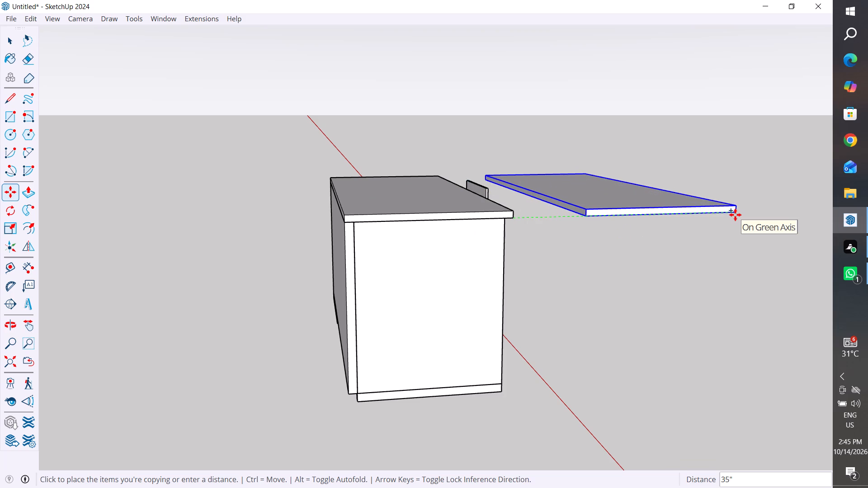
left_click(735, 215)
left_click(7, 39)
scroll(311, 241, "down", 6)
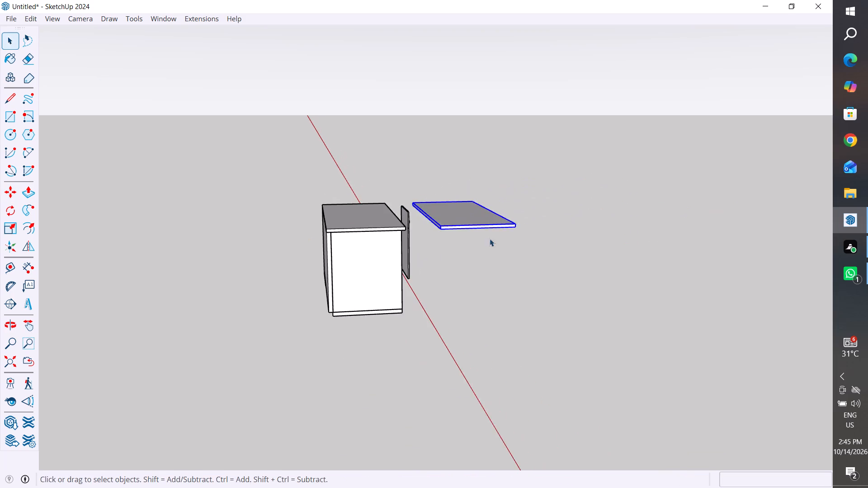
Inside the copied board's group, push its pedestal-side end face inward about 27" to shorten the board.
middle_click_drag(553, 257, 109, 336)
scroll(316, 244, "up", 4)
middle_click_drag(429, 244, 278, 222)
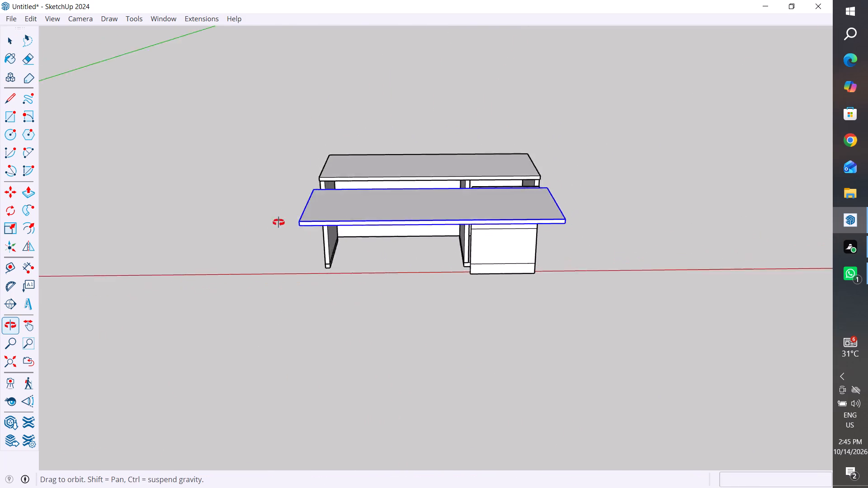
middle_click_drag(278, 222, 672, 214)
scroll(665, 200, "up", 1)
middle_click_drag(633, 219, 373, 289)
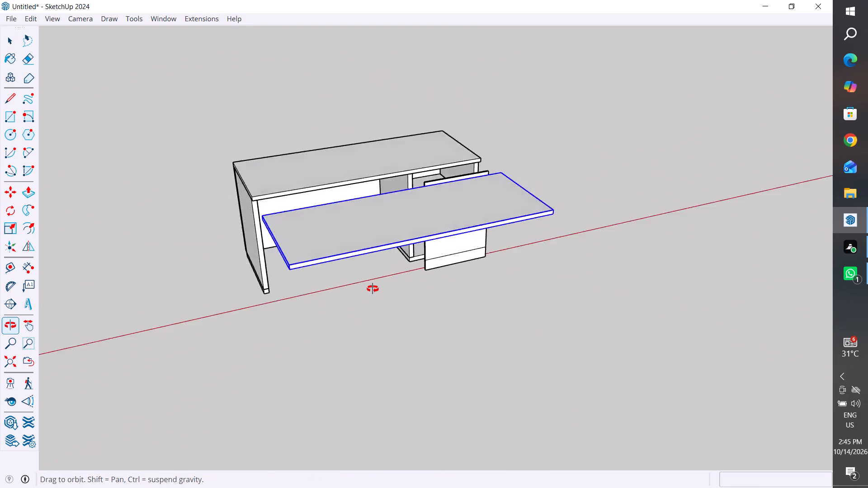
middle_click_drag(373, 289, 78, 305)
scroll(368, 227, "up", 8)
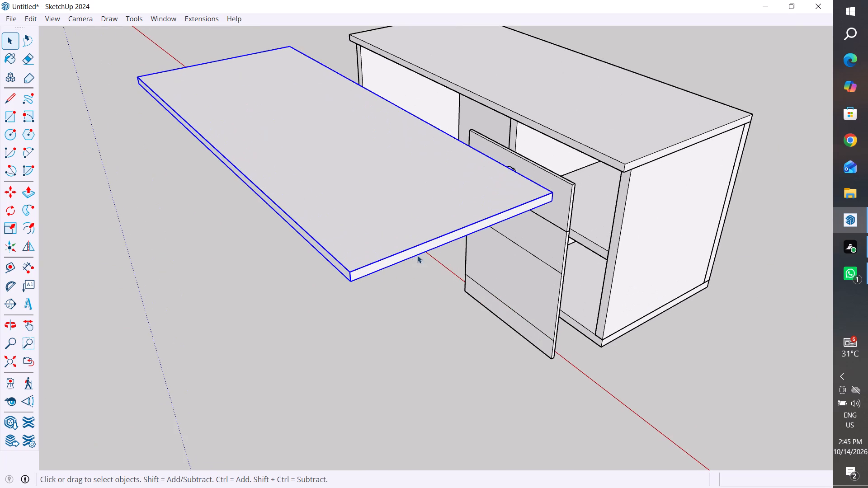
double_click(421, 248)
left_click(421, 248)
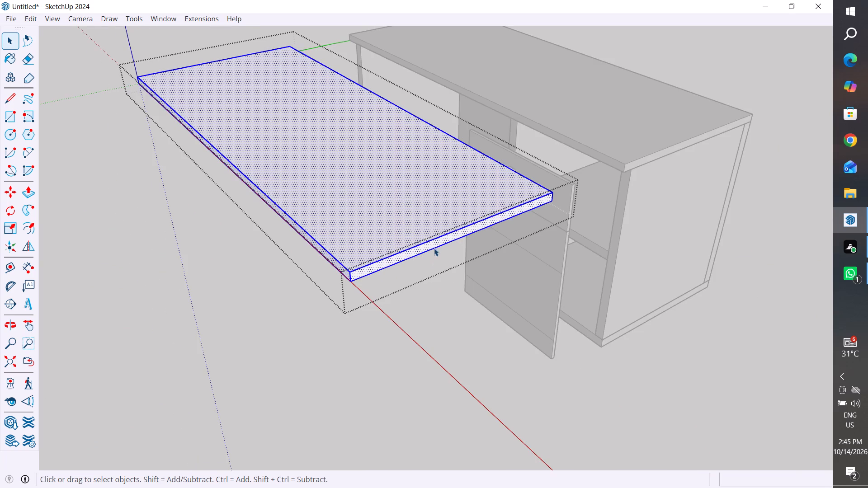
left_click(436, 239)
left_click(444, 240)
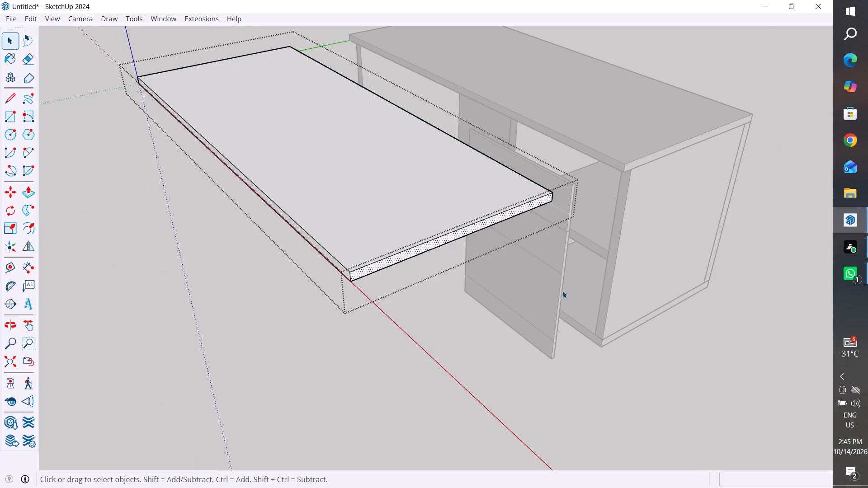
scroll(588, 286, "down", 5)
middle_click_drag(529, 304, 620, 261)
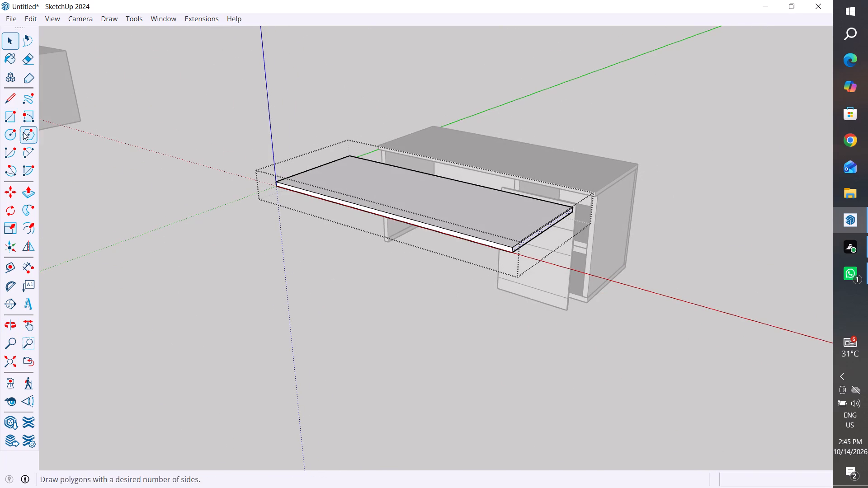
left_click(28, 191)
scroll(529, 232, "up", 6)
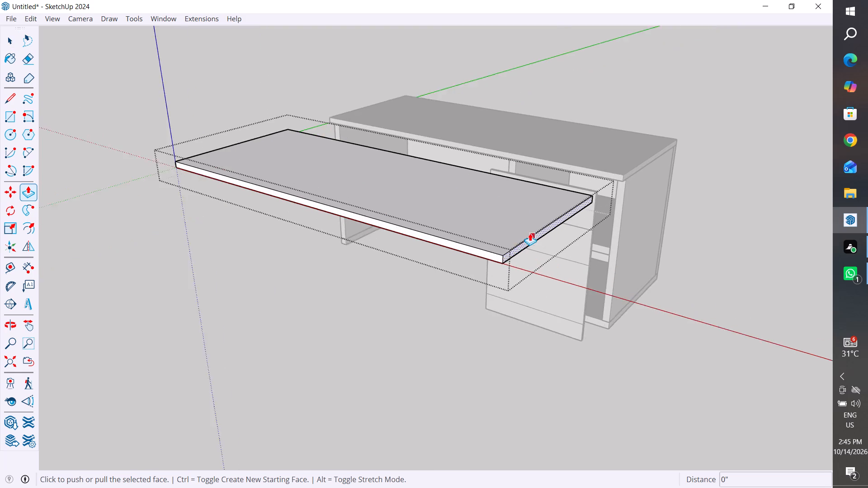
scroll(530, 233, "up", 3)
left_click(534, 244)
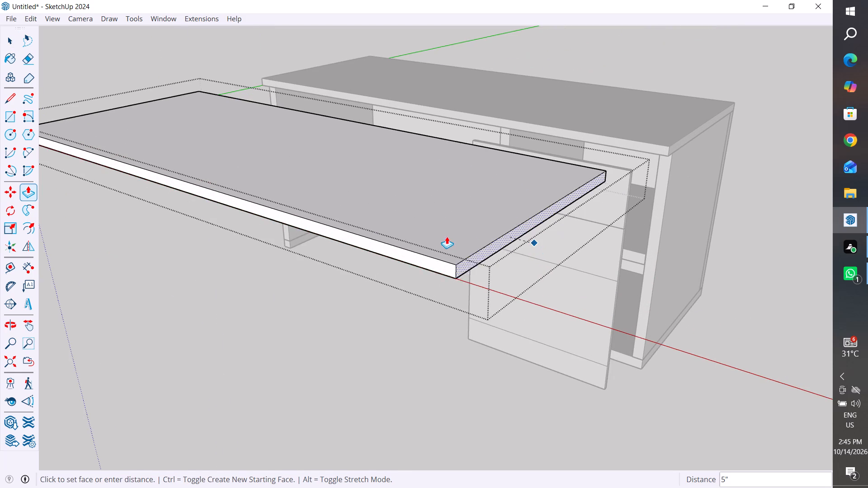
left_click(268, 193)
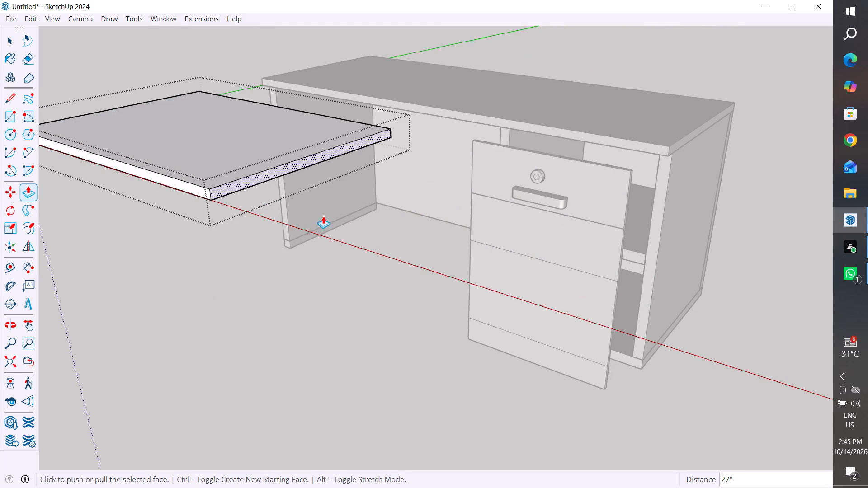
scroll(552, 296, "down", 6)
middle_click_drag(485, 317, 751, 337)
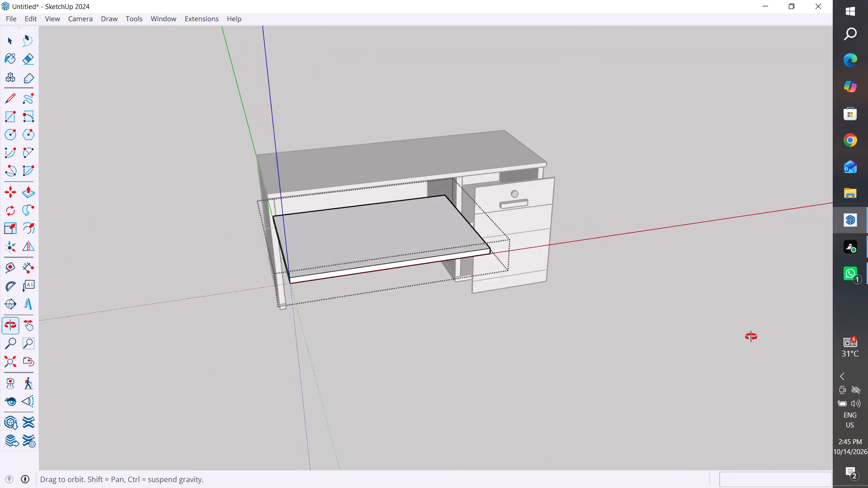
middle_click_drag(751, 337, 745, 345)
left_click(8, 37)
left_click(113, 131)
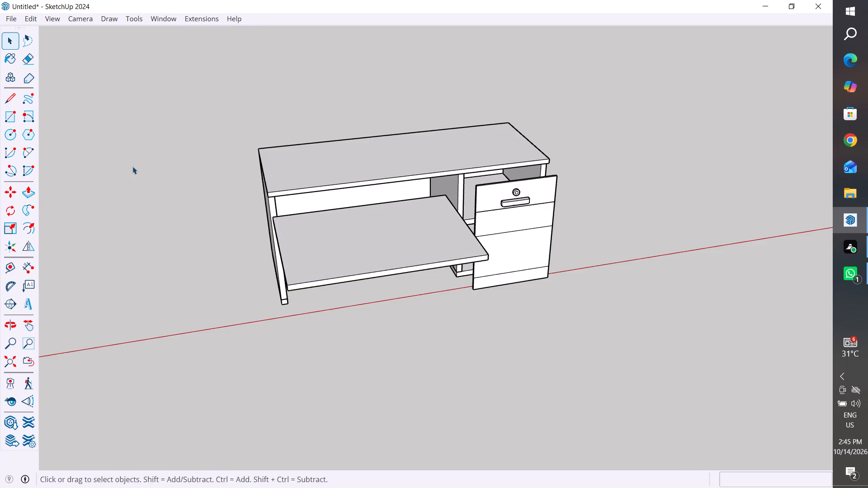
Move the shortened board by its lower rear corner down below desktop height, in front of the kneehole.
middle_click_drag(226, 318, 466, 244)
left_click(433, 208)
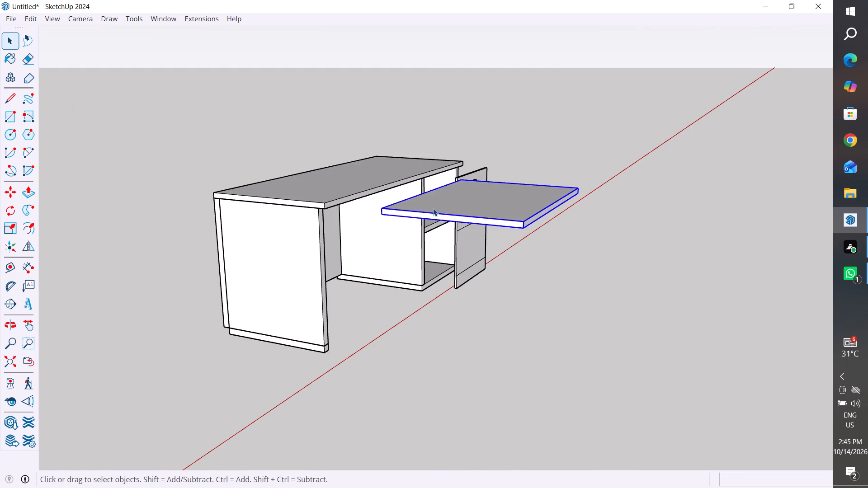
middle_click_drag(425, 212, 45, 195)
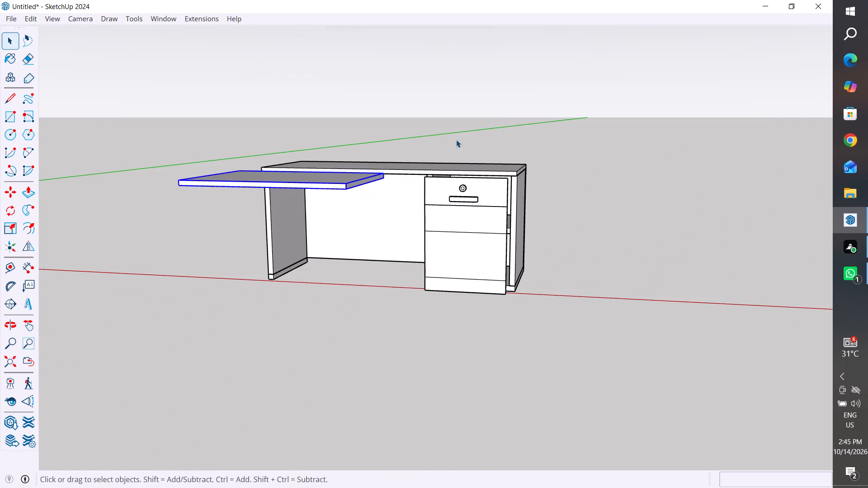
scroll(456, 140, "up", 3)
scroll(390, 188, "up", 3)
middle_click_drag(405, 216, 810, 164)
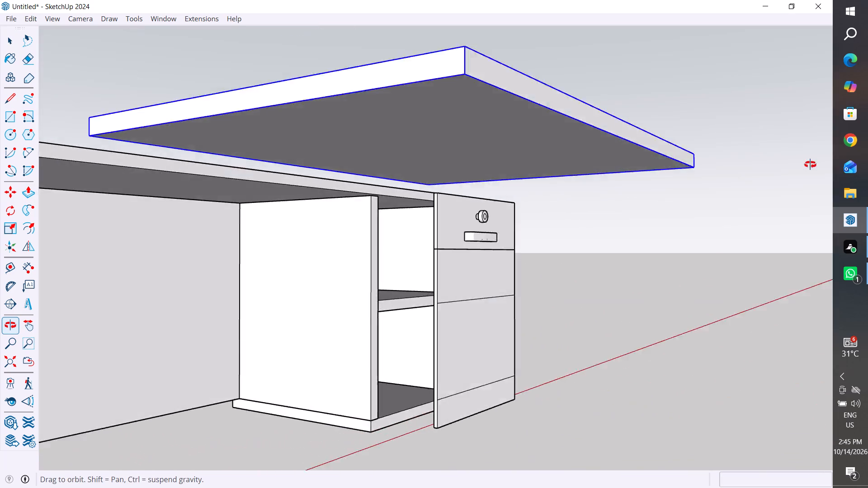
middle_click_drag(810, 164, 817, 147)
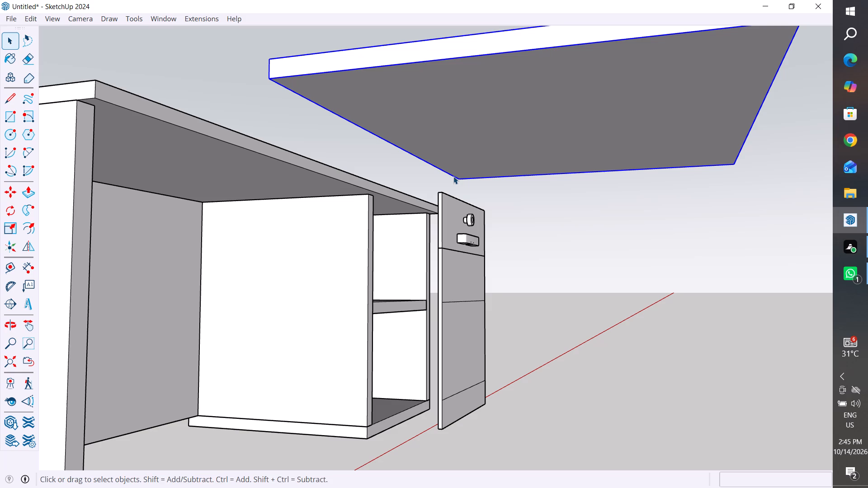
key("m")
left_click(462, 183)
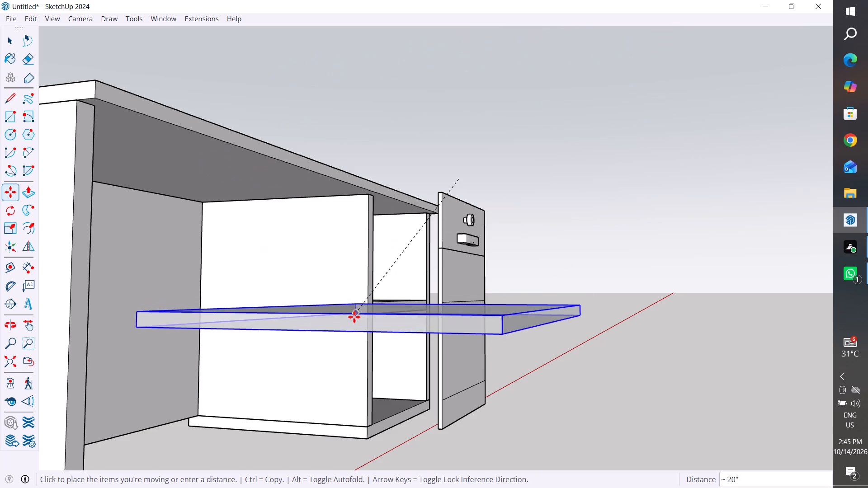
left_click(350, 319)
Move the shortened board by its upper rear corner about 19" into the kneehole, to the pedestal side panel's back edge.
middle_click_drag(590, 261, 449, 387)
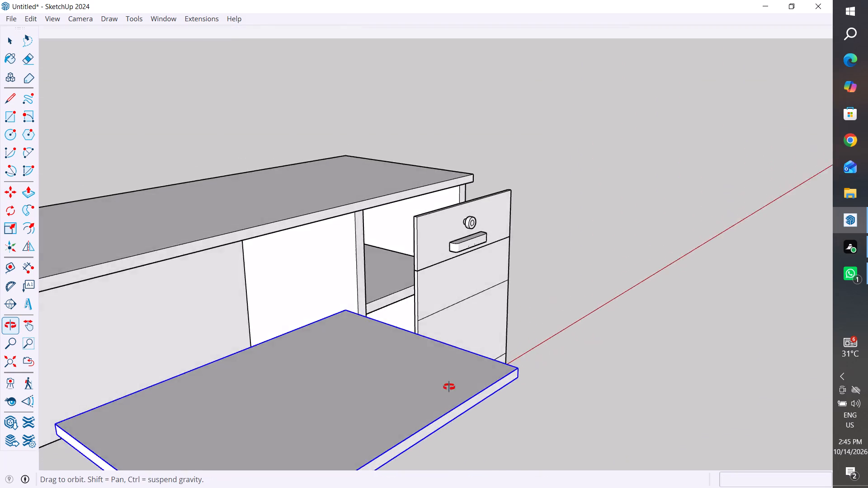
middle_click_drag(449, 387, 398, 368)
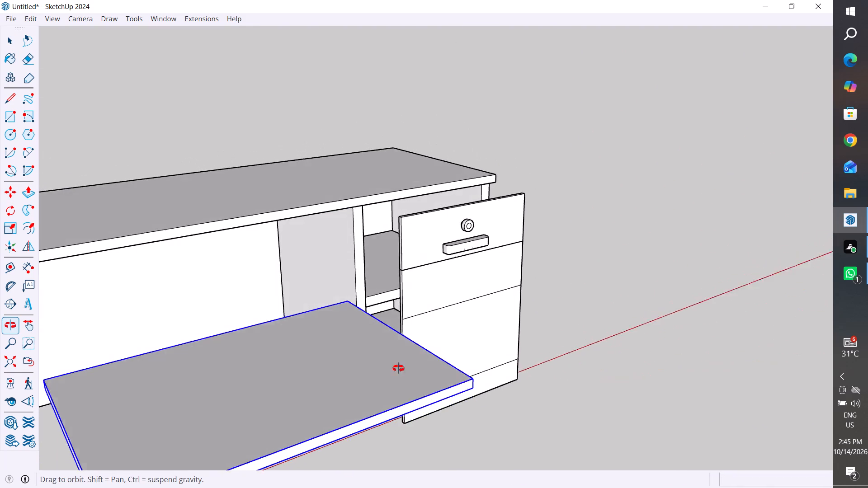
middle_click_drag(398, 368, 376, 362)
scroll(354, 293, "up", 4)
left_click(347, 305)
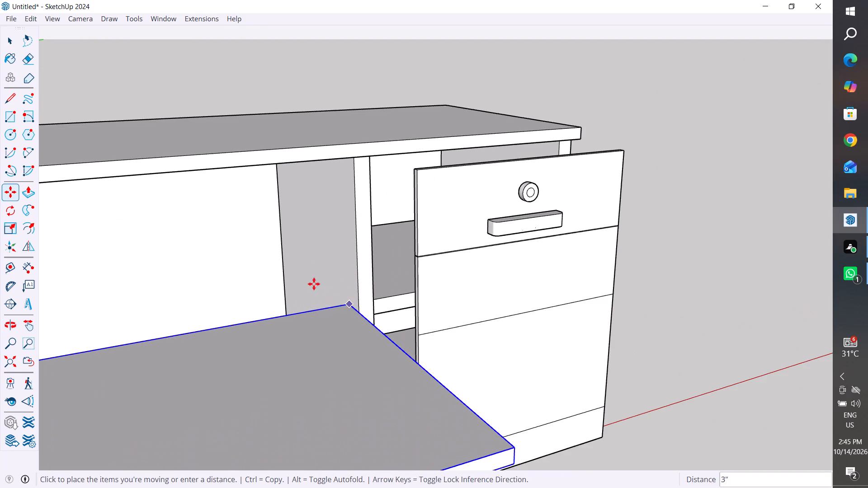
left_click(277, 249)
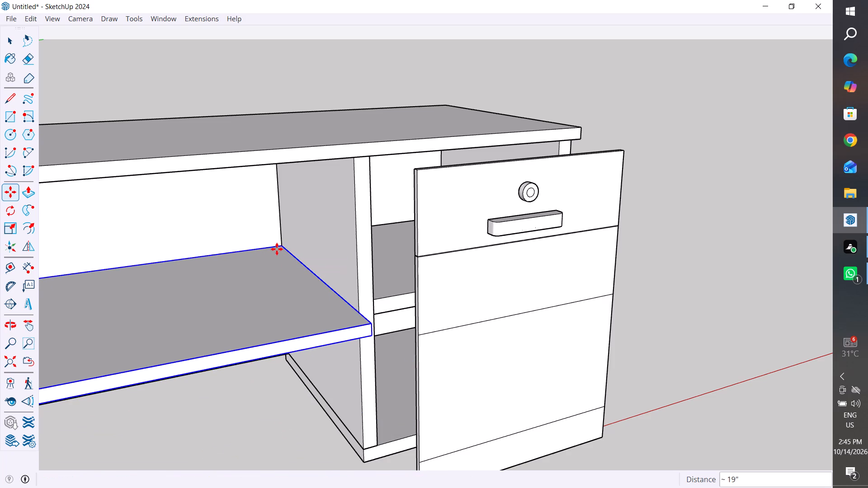
middle_click_drag(455, 308, 360, 361)
scroll(490, 315, "down", 5)
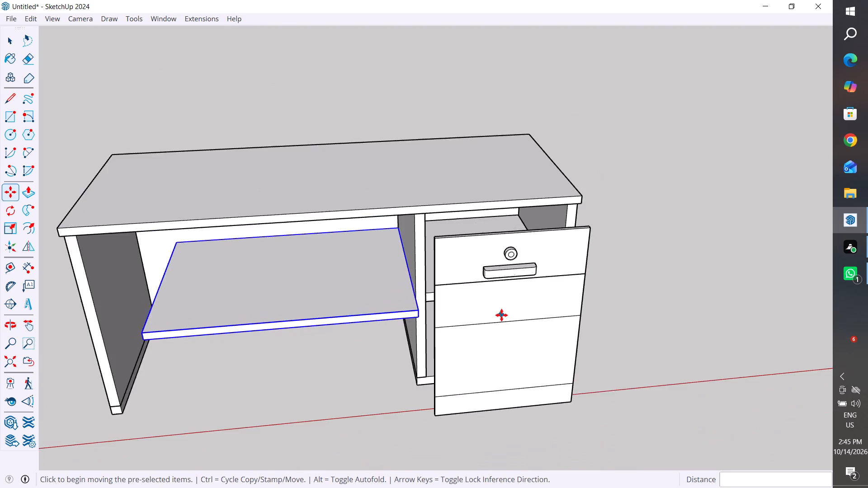
scroll(501, 315, "down", 4)
scroll(416, 294, "up", 7)
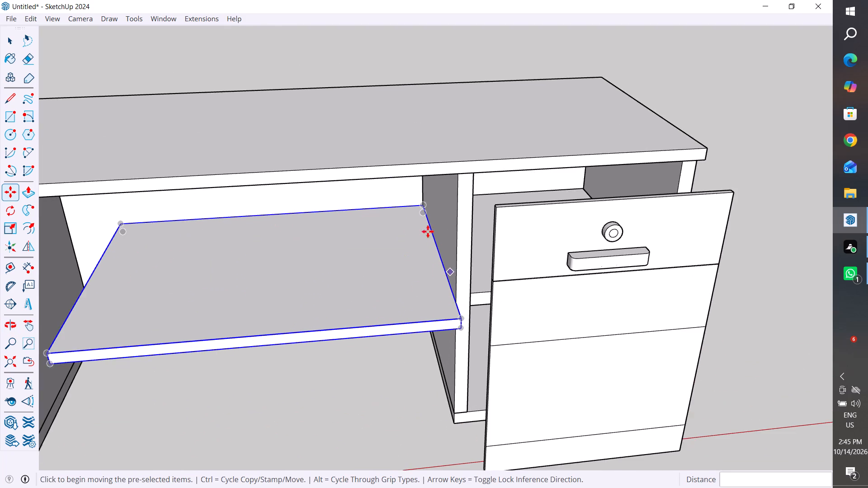
Snap the shelf board's upper rear corner to the back edge of the pedestal side panel in the kneehole, using Move.
scroll(427, 212, "up", 19)
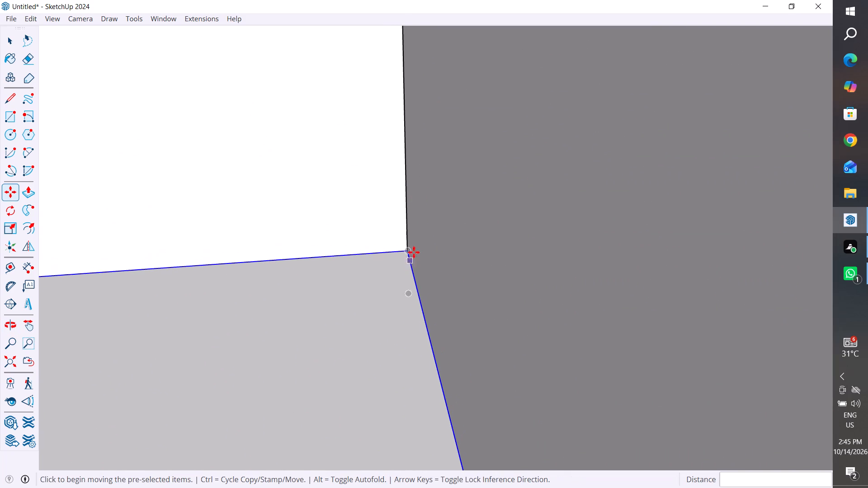
left_click(409, 249)
left_click(402, 246)
scroll(502, 248, "down", 20)
scroll(502, 248, "down", 10)
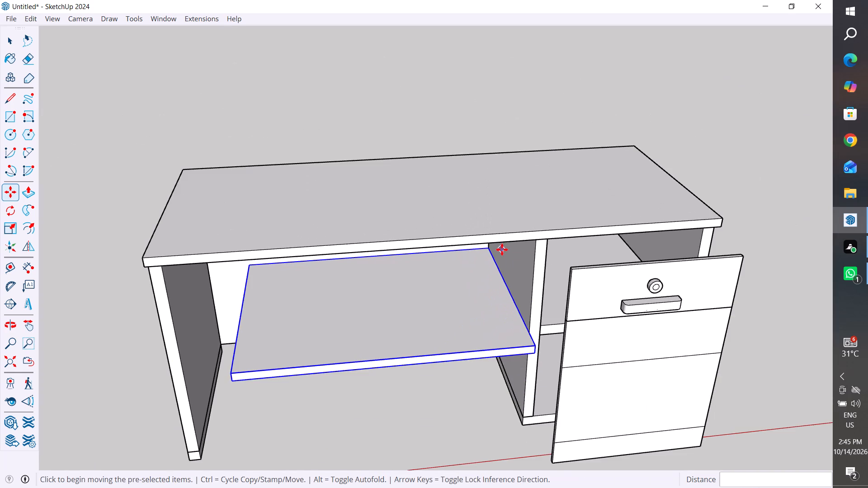
middle_click_drag(503, 254, 476, 173)
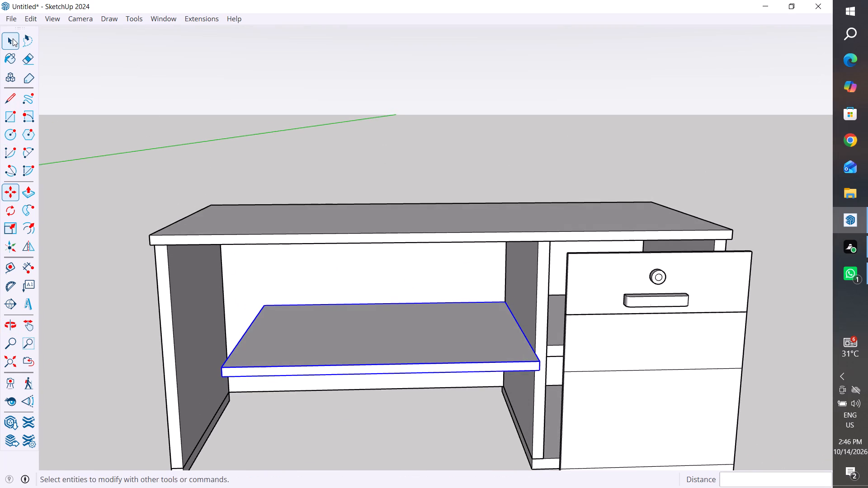
left_click(13, 38)
left_click(141, 117)
Inside the shelf board's group, move the end face farthest from the pedestal outward 3" toward the opposite side panel.
scroll(472, 257, "down", 4)
middle_click_drag(394, 373, 515, 340)
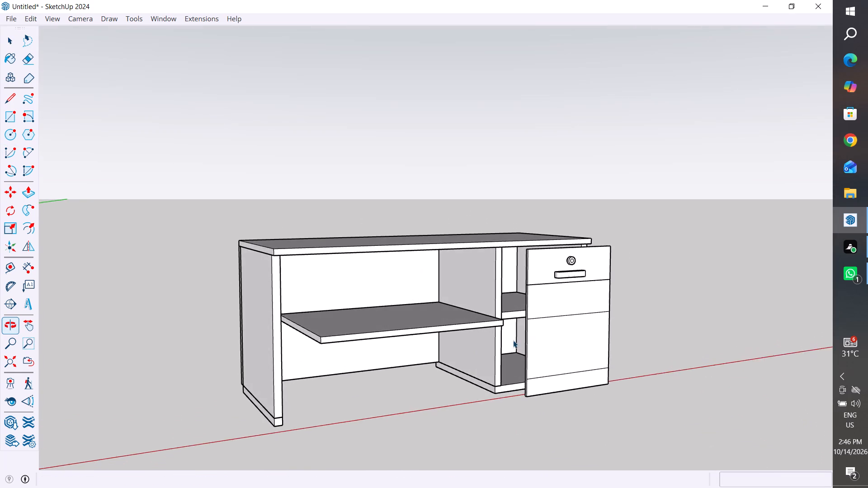
scroll(268, 349, "up", 13)
double_click(333, 299)
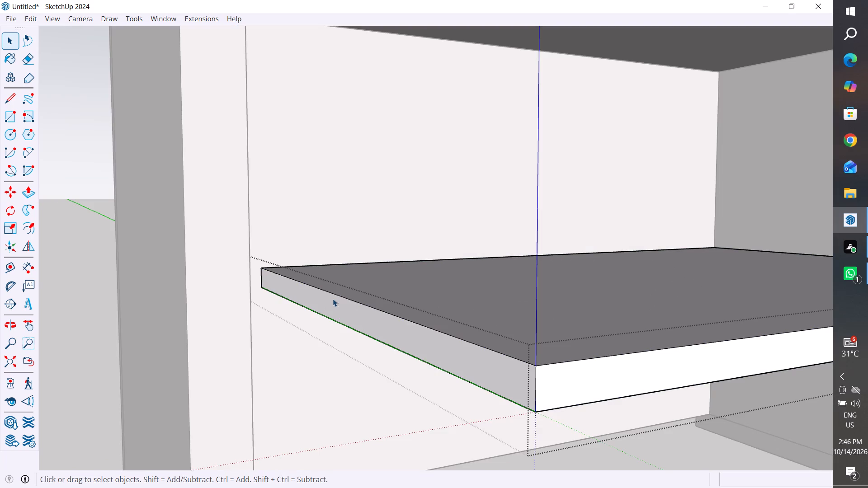
left_click(337, 298)
key("m")
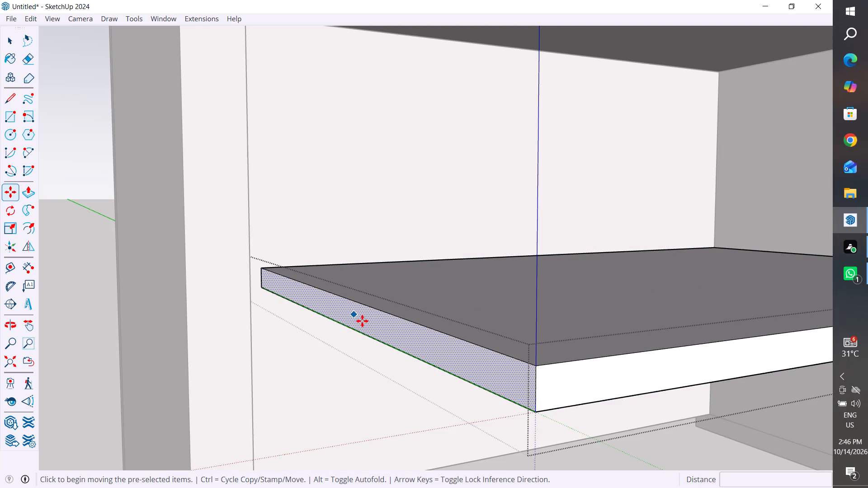
left_click(369, 317)
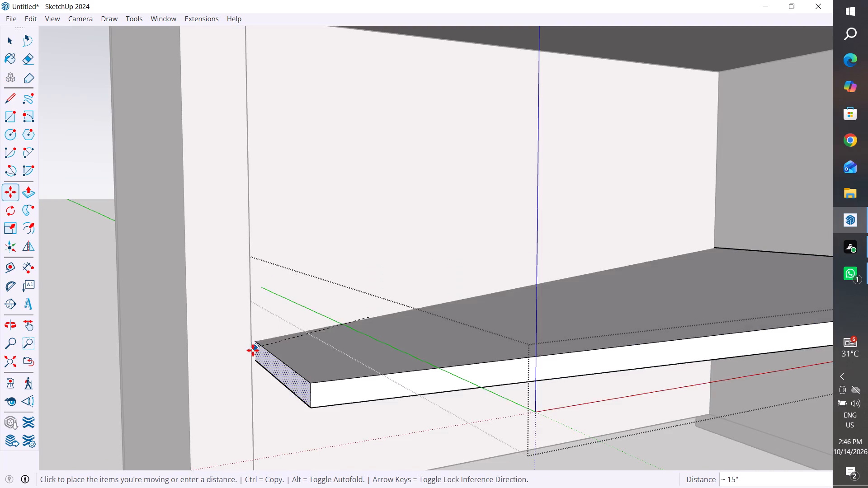
scroll(339, 279, "down", 5)
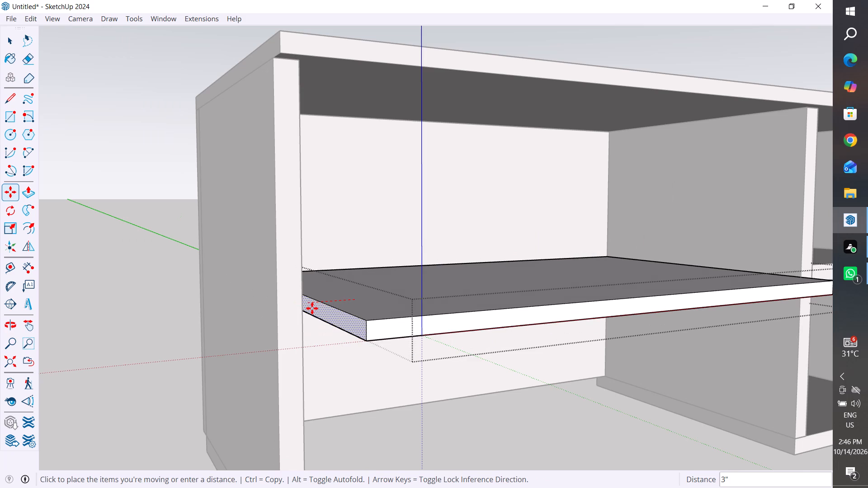
left_click(308, 308)
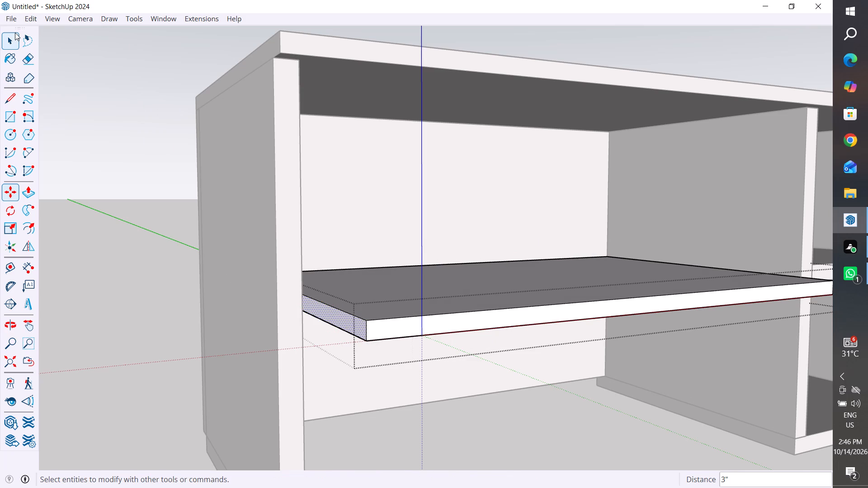
left_click(15, 33)
left_click(132, 130)
Inside the shelf board's group, push/pull the same end face outward about 2" to meet the side panel opposite the pedestal.
scroll(471, 286, "down", 5)
middle_click_drag(588, 295, 15, 33)
middle_click_drag(15, 33, 465, 357)
scroll(340, 360, "up", 5)
middle_click_drag(304, 350, 353, 336)
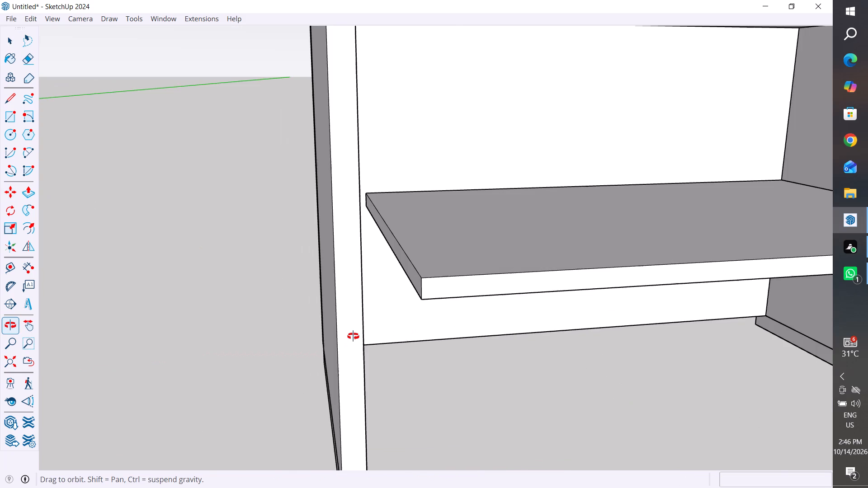
middle_click_drag(353, 336, 421, 307)
left_click(532, 221)
double_click(531, 232)
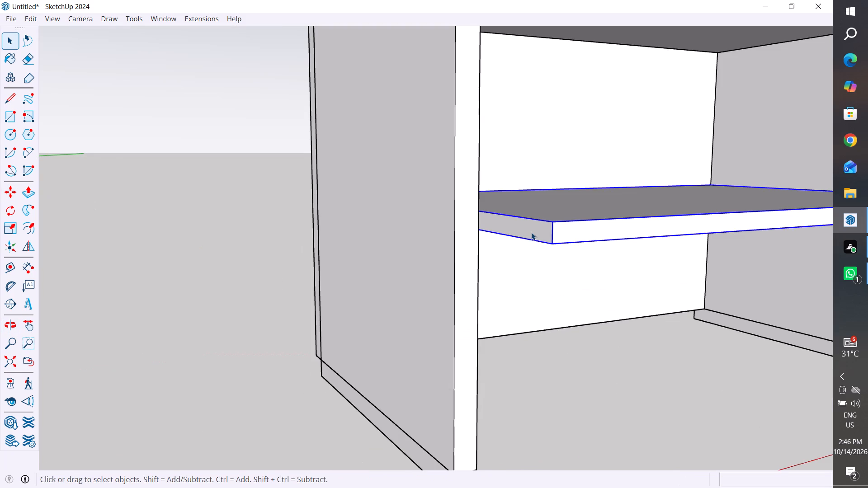
left_click(533, 232)
left_click(533, 232)
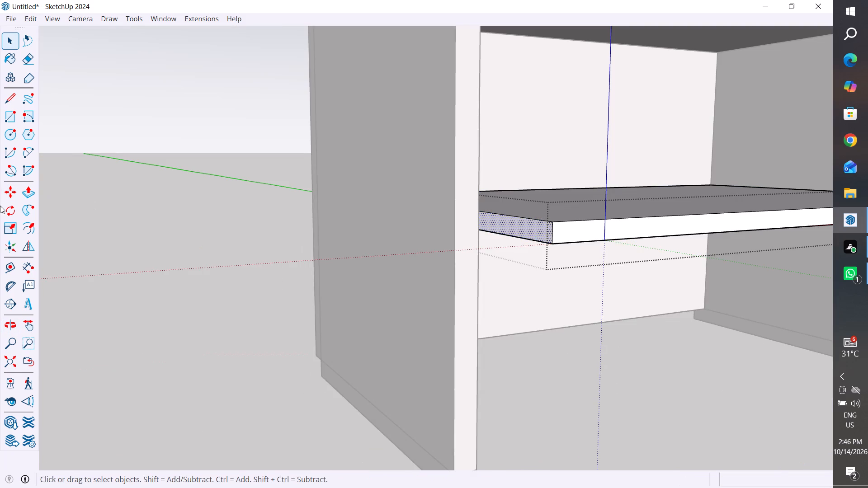
left_click(28, 191)
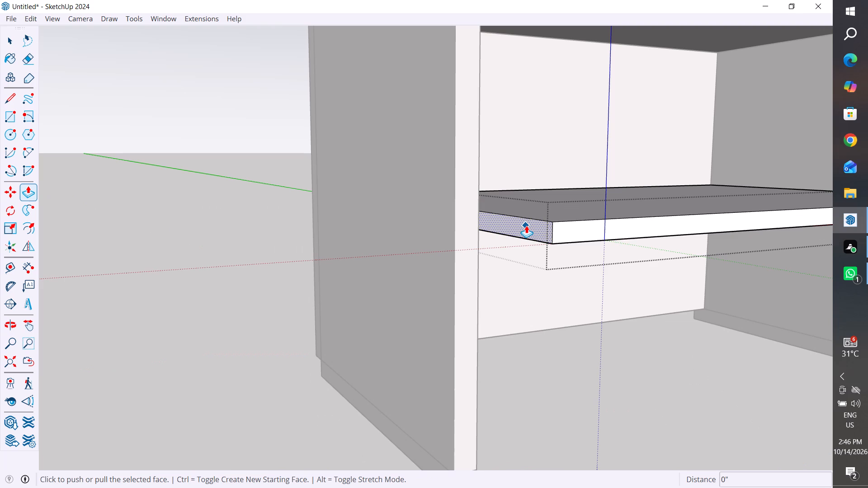
left_click(526, 225)
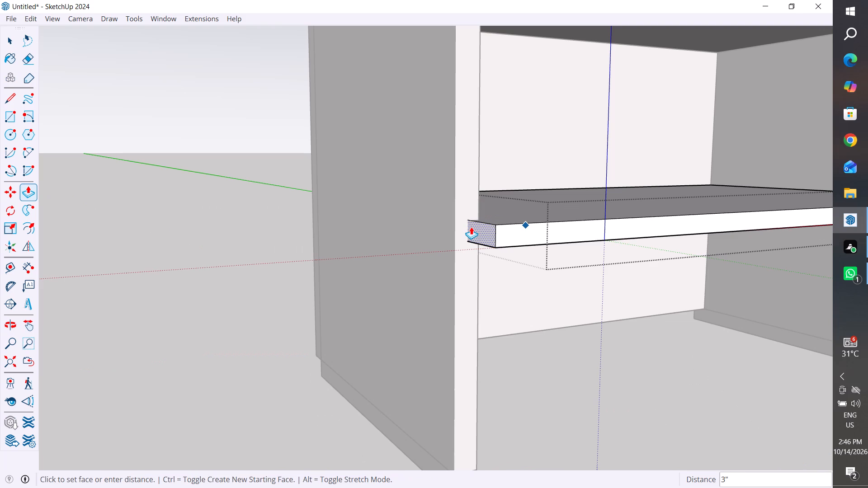
scroll(473, 227, "up", 9)
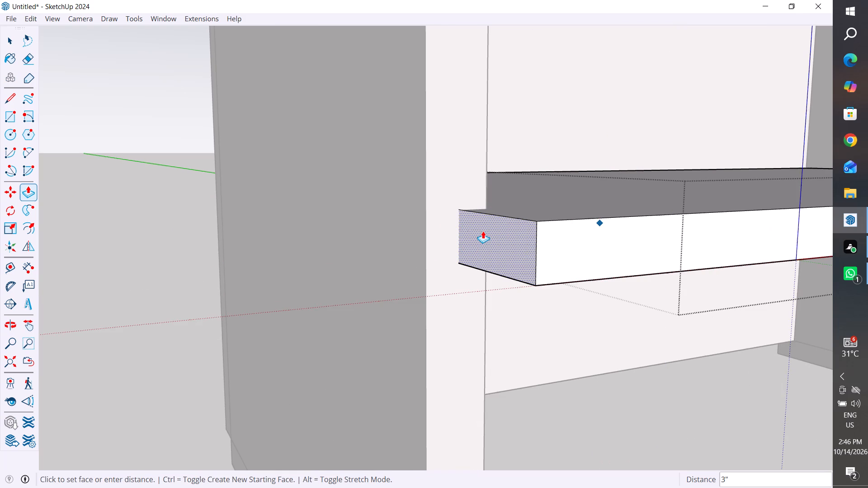
left_click(486, 201)
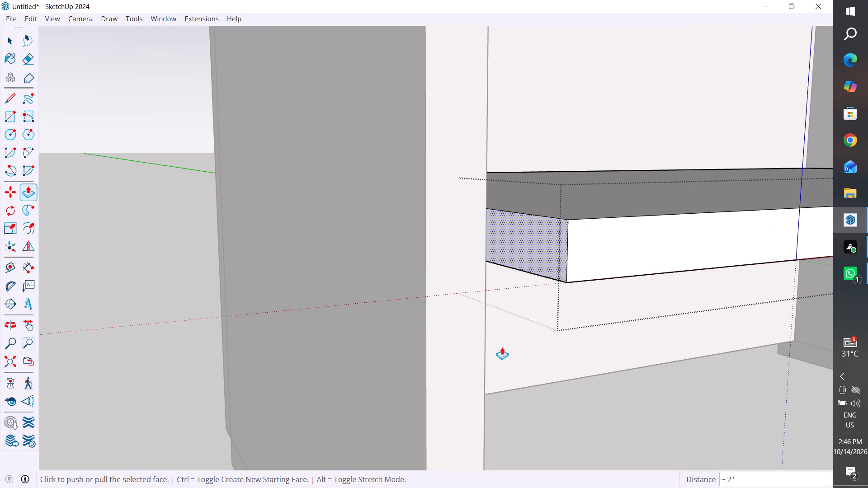
scroll(502, 347, "down", 5)
middle_click_drag(623, 294, 509, 328)
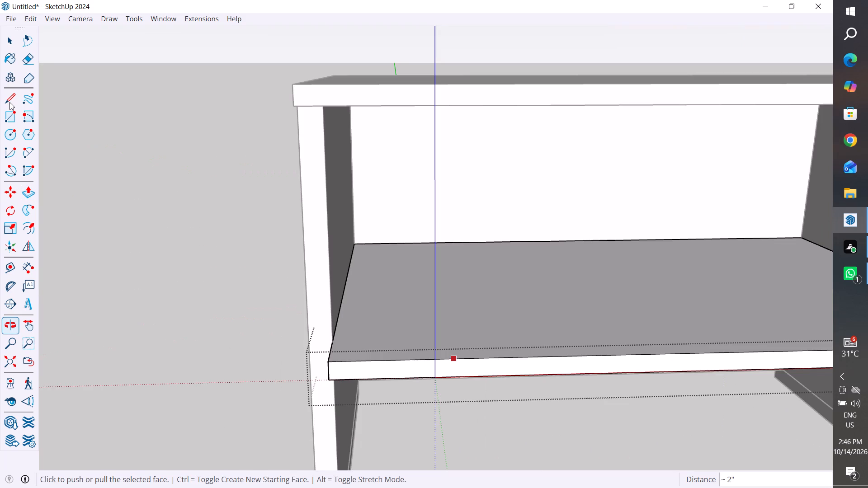
left_click(4, 42)
left_click(132, 185)
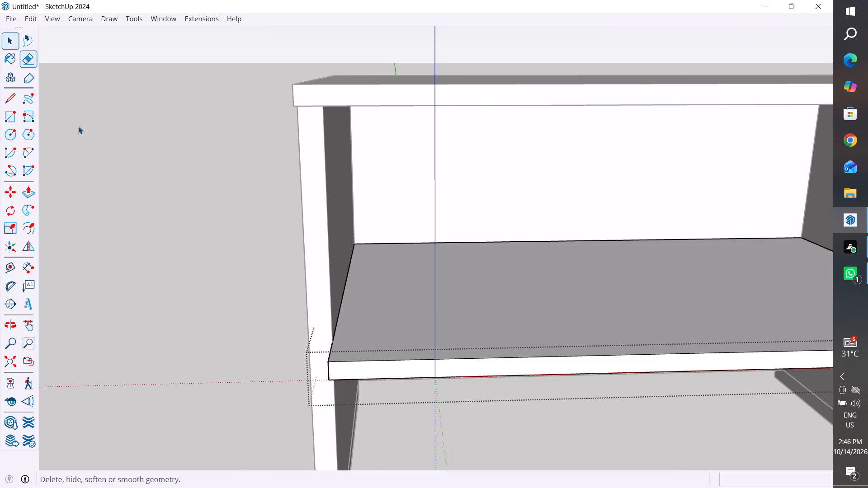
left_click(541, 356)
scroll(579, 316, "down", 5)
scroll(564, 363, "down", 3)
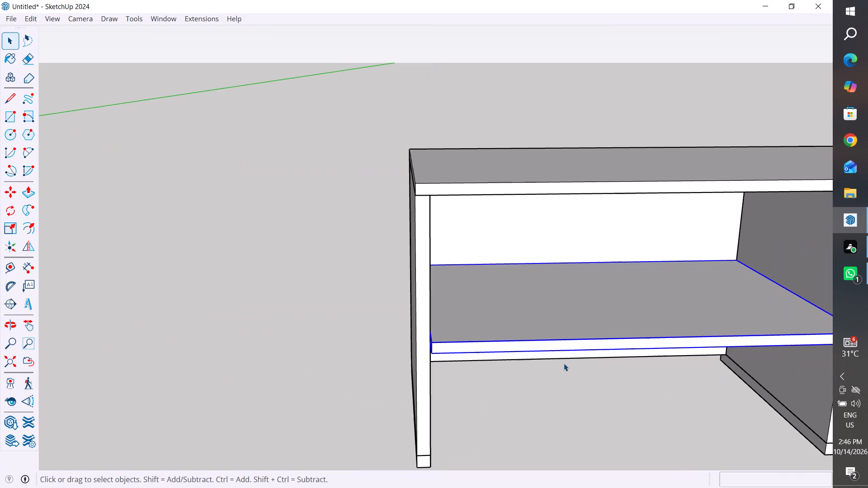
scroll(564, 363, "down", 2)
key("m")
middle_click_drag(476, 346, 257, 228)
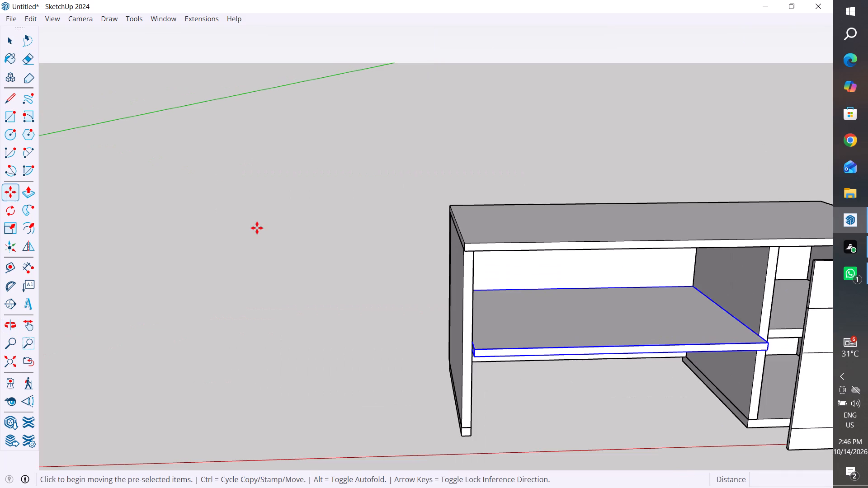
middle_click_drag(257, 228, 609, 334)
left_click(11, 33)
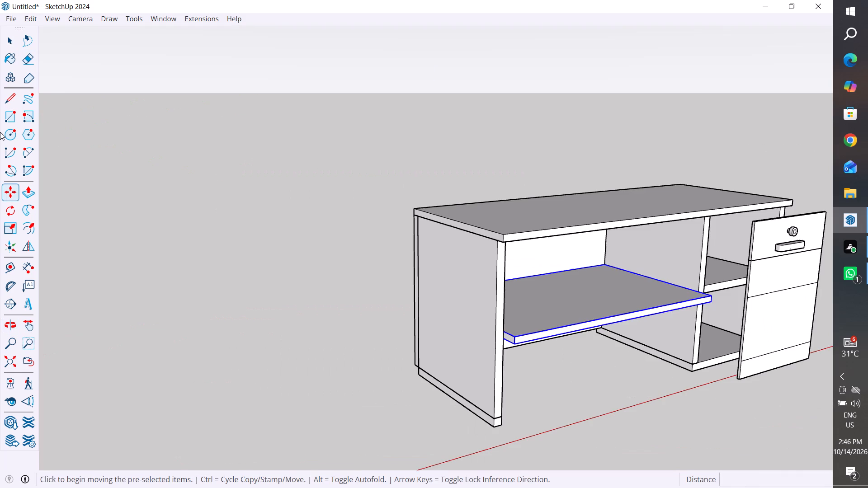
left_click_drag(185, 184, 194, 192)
Inside the shelf board's group, push its long front face inward 3" to reduce the board's depth.
scroll(663, 396, "up", 3)
middle_click_drag(628, 379, 724, 350)
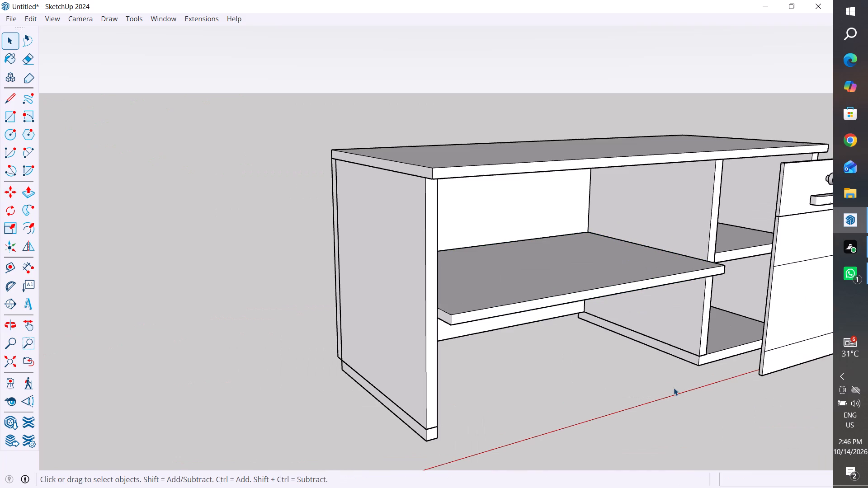
scroll(520, 298, "up", 12)
left_click(538, 303)
double_click(538, 303)
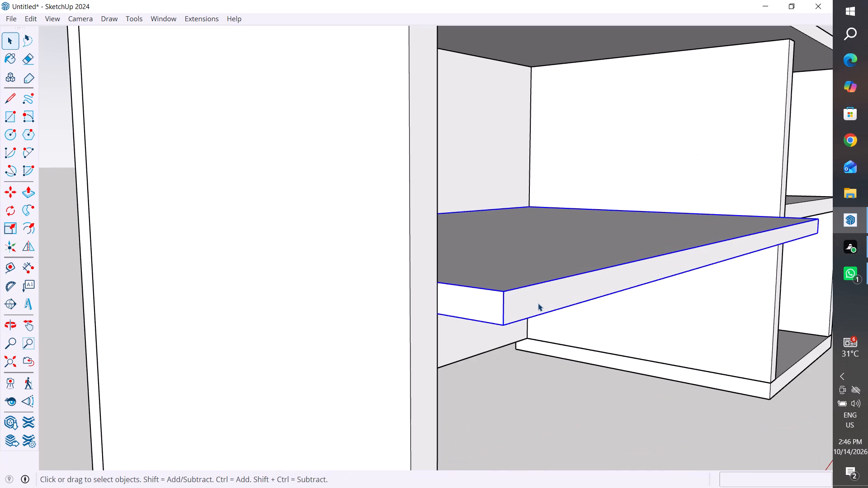
left_click(551, 294)
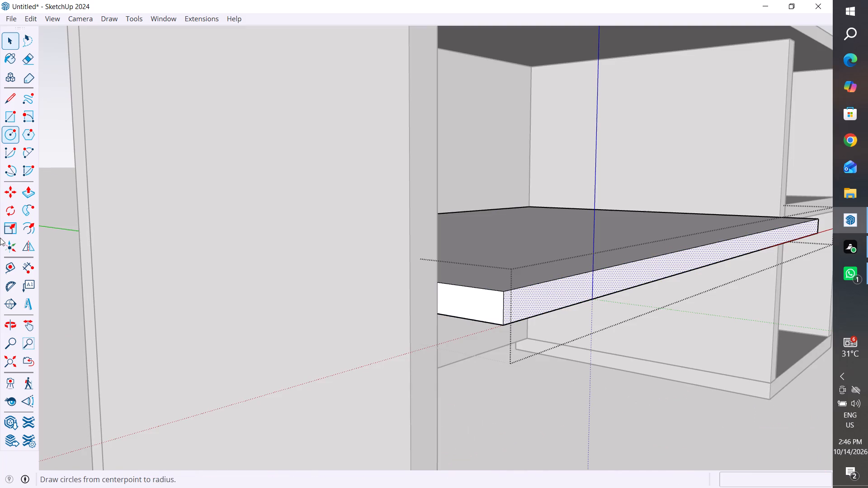
left_click(27, 189)
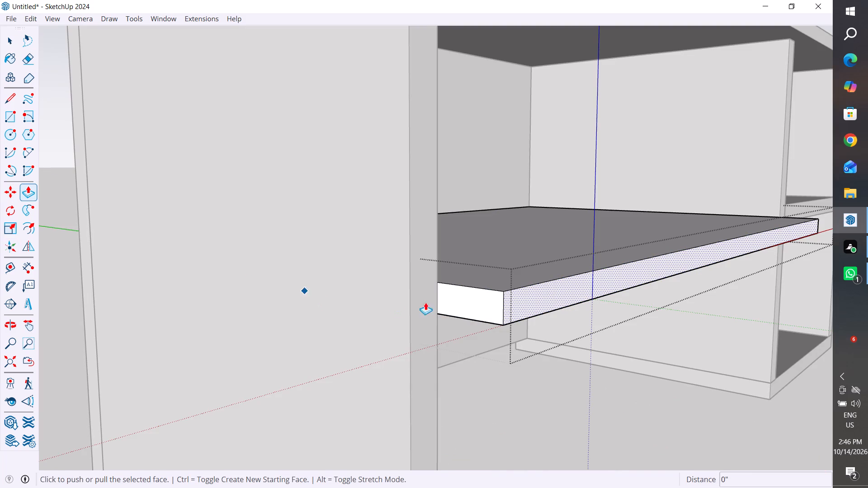
left_click(514, 301)
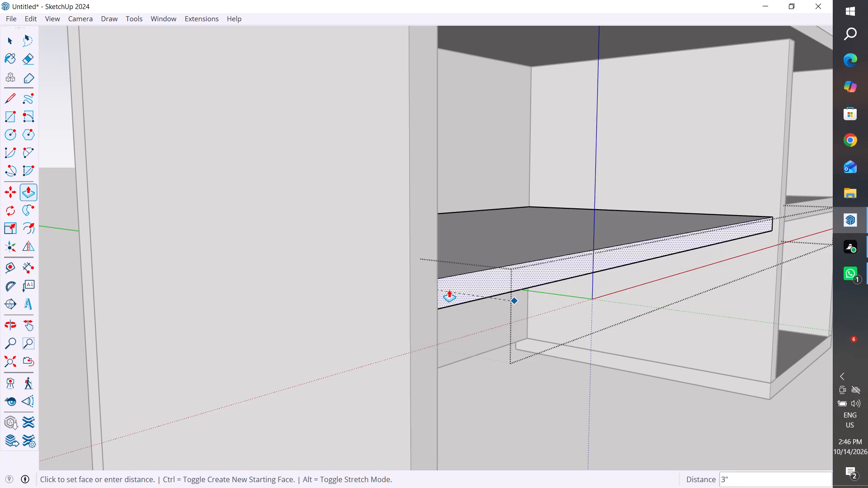
left_click(448, 290)
scroll(185, 449, "down", 10)
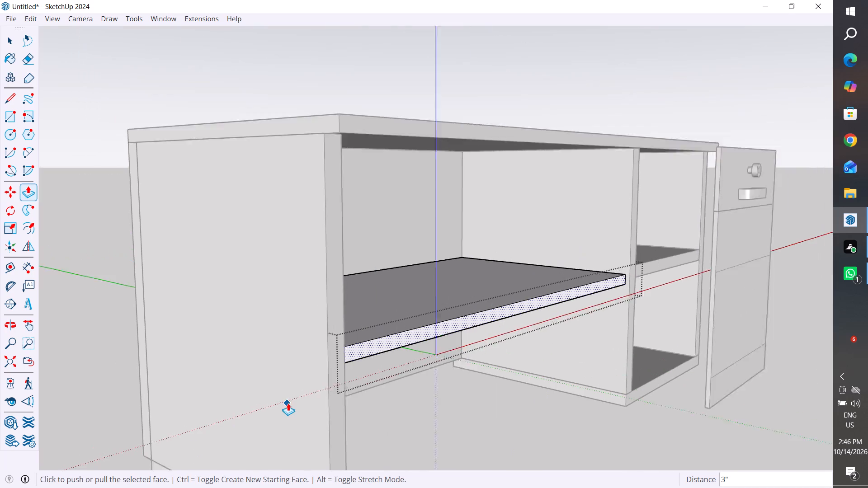
left_click(8, 45)
left_click(286, 89)
Move the shelf board up along the side panel opposite the pedestal, placing it a short distance below the desktop.
scroll(486, 291, "down", 4)
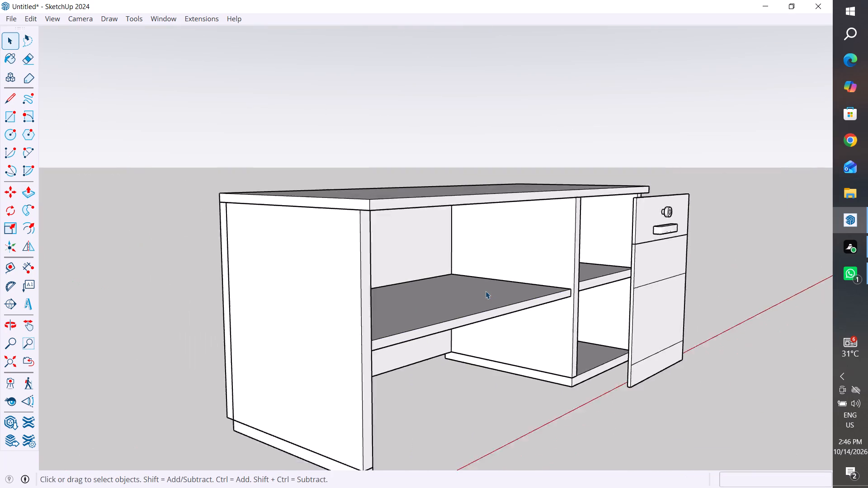
scroll(486, 291, "down", 1)
middle_click_drag(599, 321, 506, 354)
left_click(469, 318)
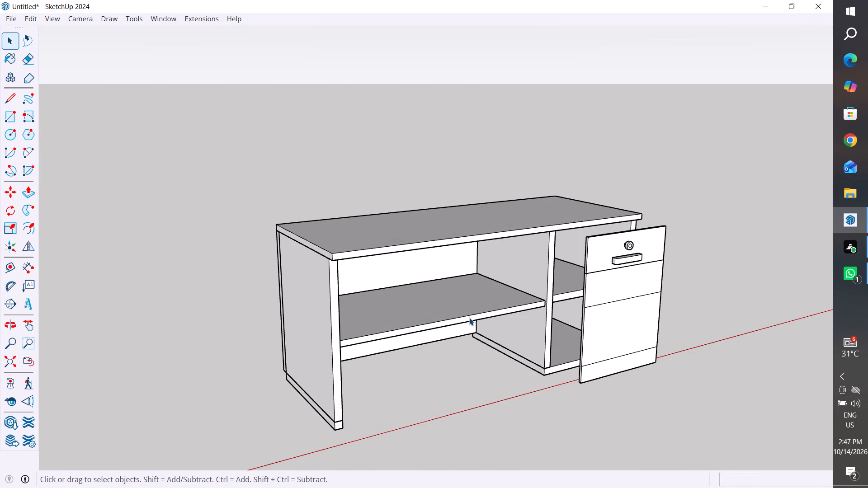
key("m")
scroll(342, 347, "up", 4)
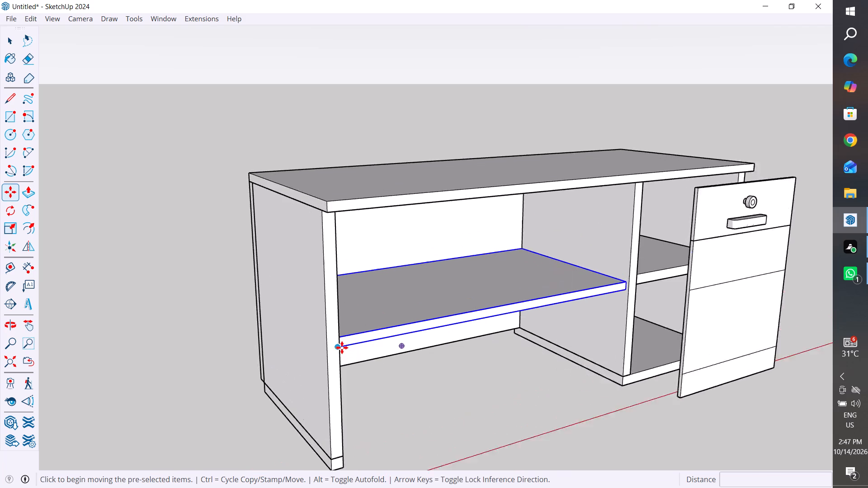
scroll(342, 347, "up", 4)
left_click(338, 333)
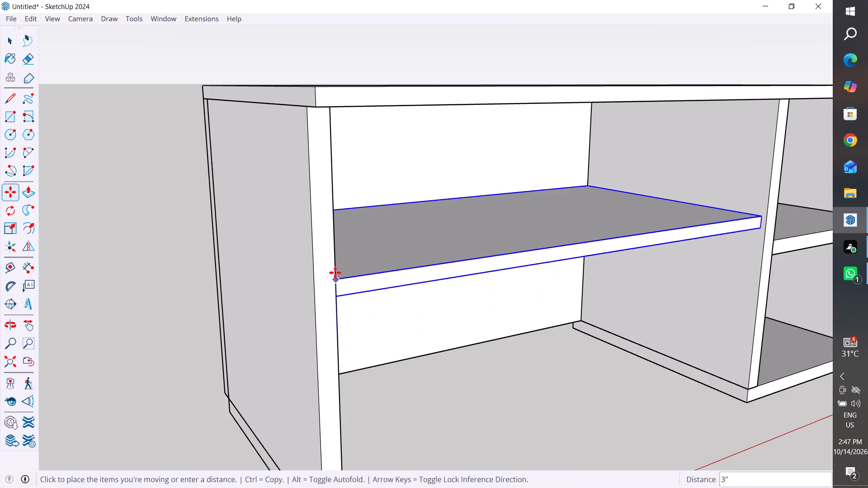
left_click(330, 197)
scroll(301, 350, "down", 16)
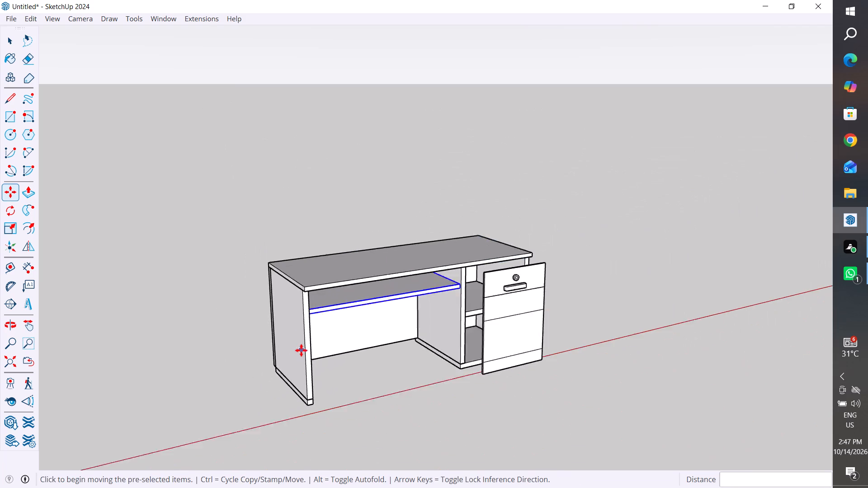
middle_click_drag(396, 375, 385, 323)
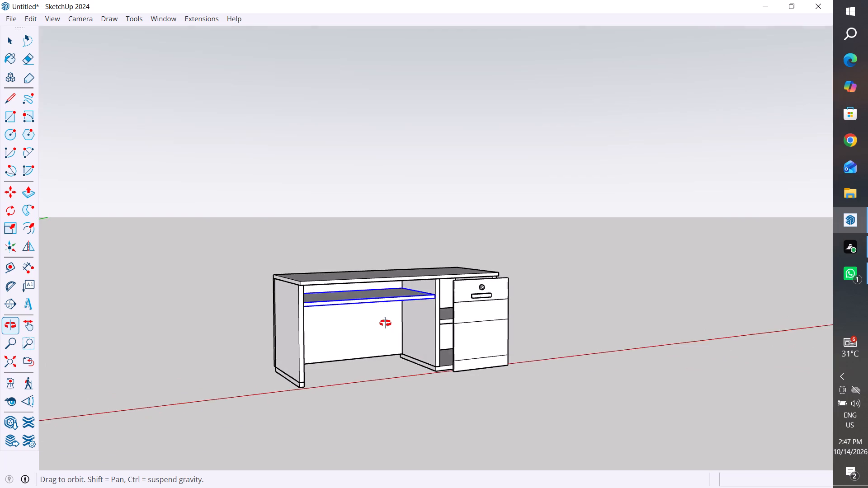
Lower the shelf board about 2" along the side panel opposite the pedestal, leaving more clearance below the desktop.
middle_click_drag(385, 323, 409, 310)
scroll(303, 289, "up", 9)
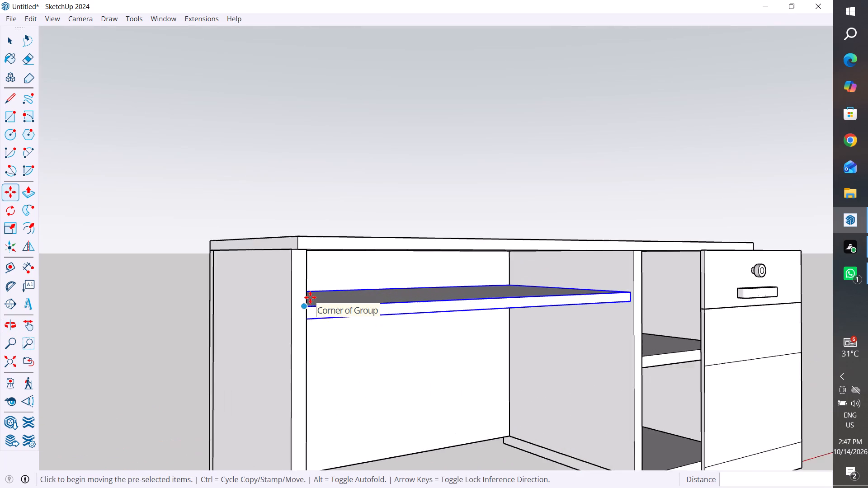
scroll(310, 297, "up", 4)
left_click(305, 313)
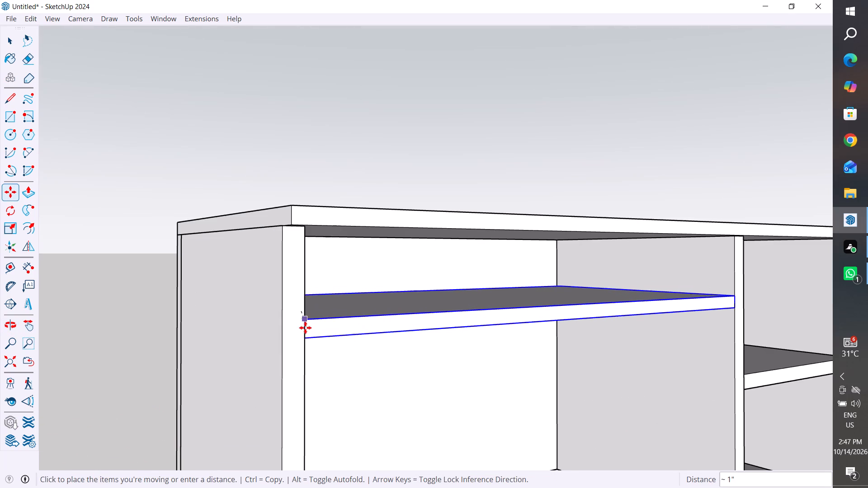
left_click(305, 344)
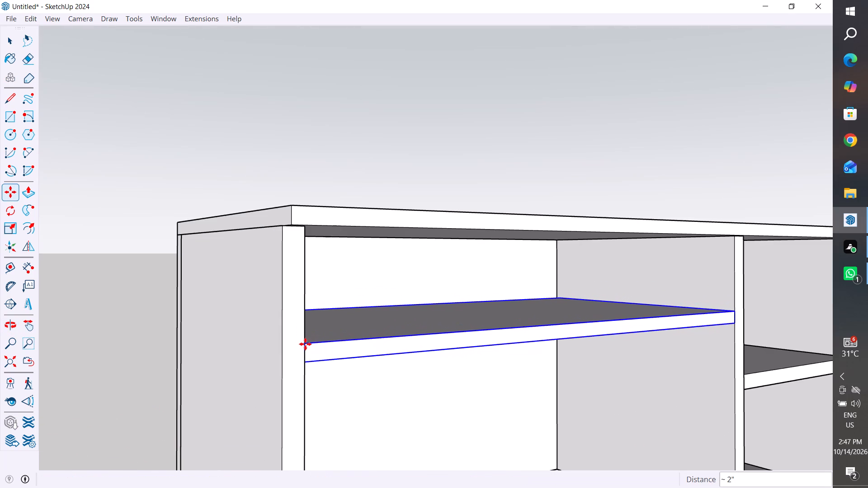
left_click(8, 45)
left_click(317, 123)
Draw a vertical line about 6" up from the lower inner corner where the back panel meets the pedestal's side.
scroll(381, 194, "down", 4)
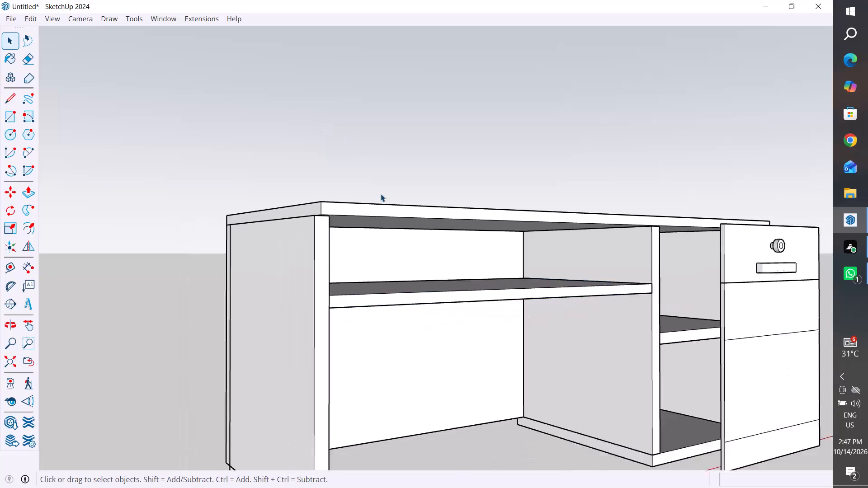
scroll(381, 194, "down", 7)
middle_click_drag(455, 257, 342, 341)
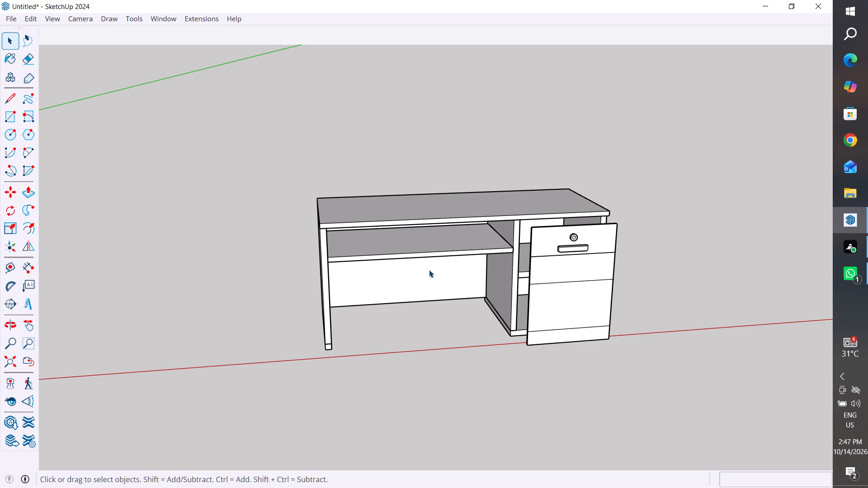
middle_click_drag(635, 279, 602, 275)
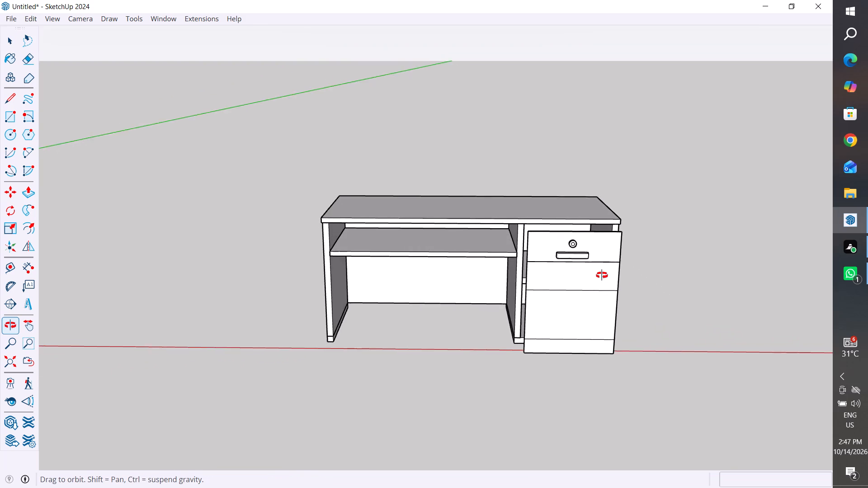
middle_click_drag(602, 275, 635, 285)
middle_click_drag(478, 301, 492, 300)
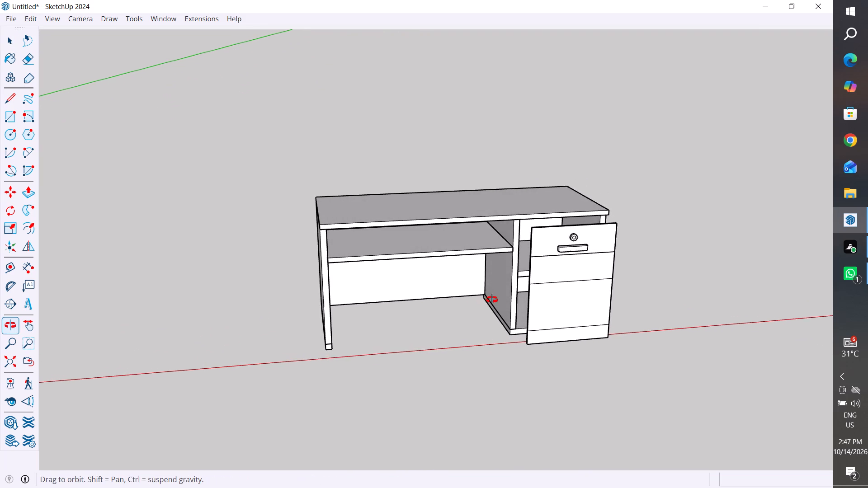
middle_click_drag(492, 300, 506, 291)
scroll(494, 300, "up", 13)
middle_click_drag(474, 300, 495, 233)
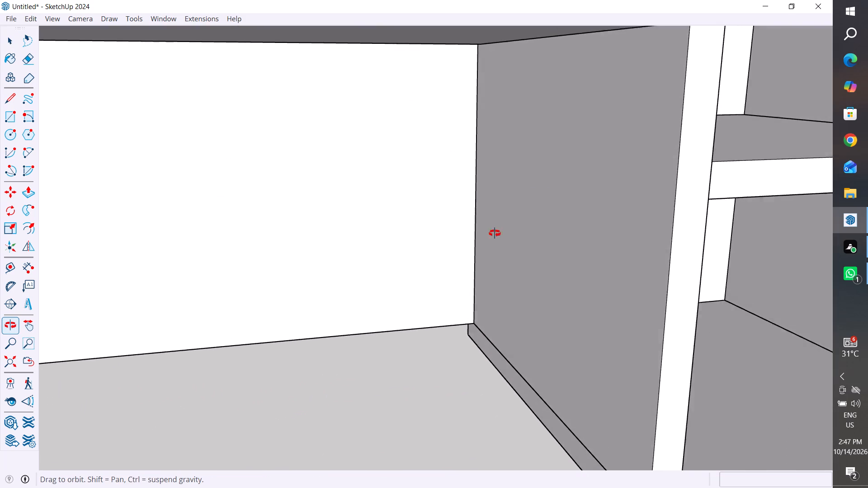
middle_click_drag(495, 233, 522, 258)
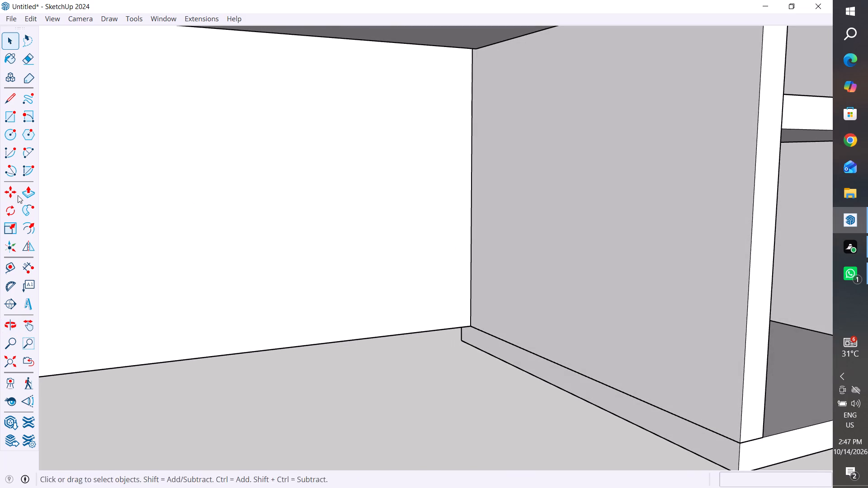
left_click(14, 97)
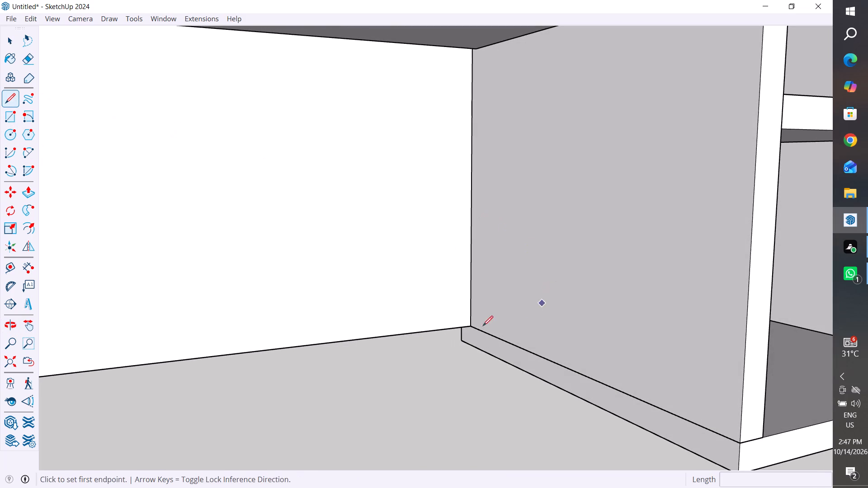
left_click(470, 328)
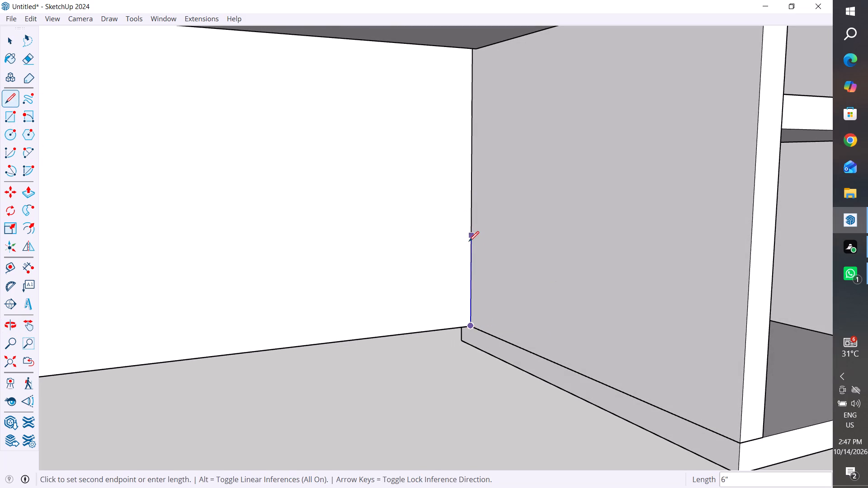
left_click(469, 241)
key("Escape")
Draw a vertical line up from the kneehole's other lower back corner, where the back panel meets the side panel opposite the pedestal.
scroll(604, 352, "down", 9)
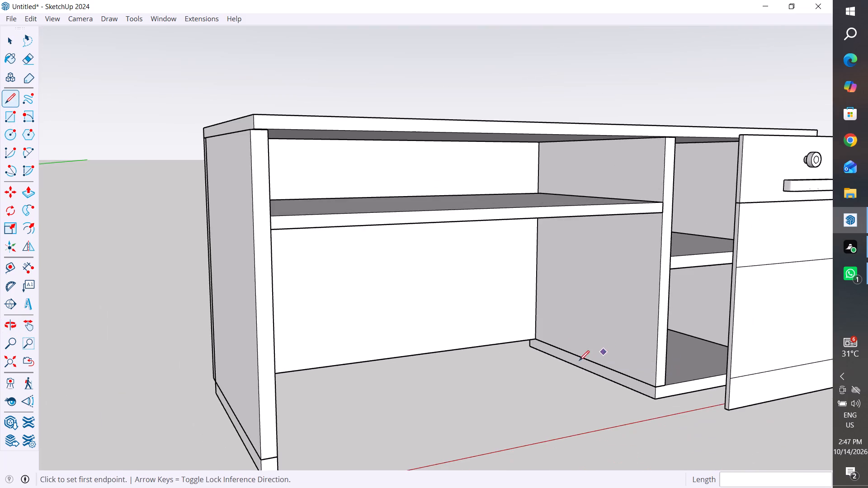
middle_click_drag(561, 361, 418, 384)
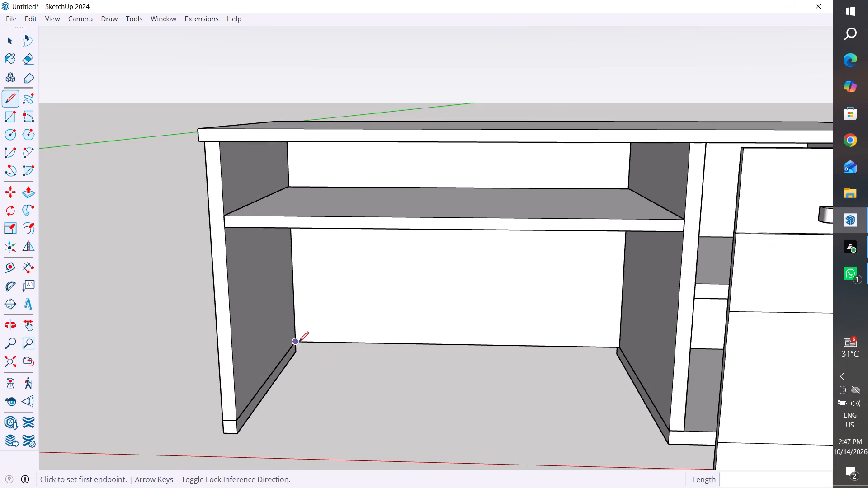
scroll(303, 343, "up", 10)
left_click(287, 338)
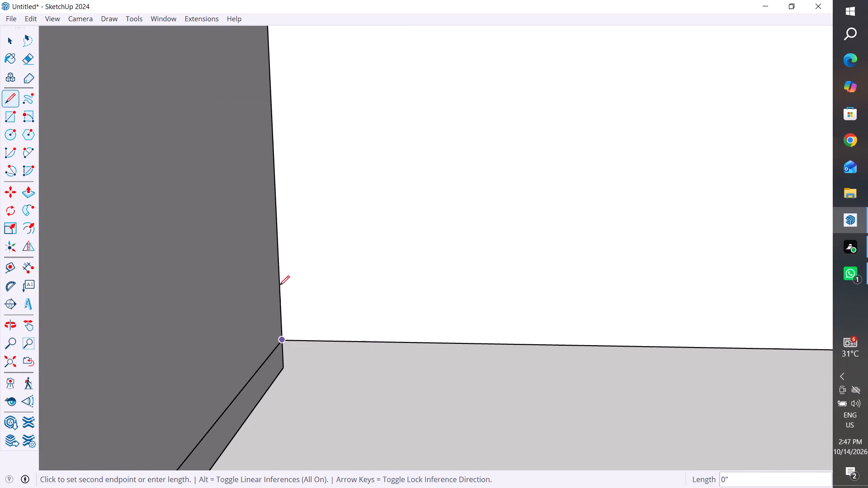
left_click(274, 174)
key("Escape")
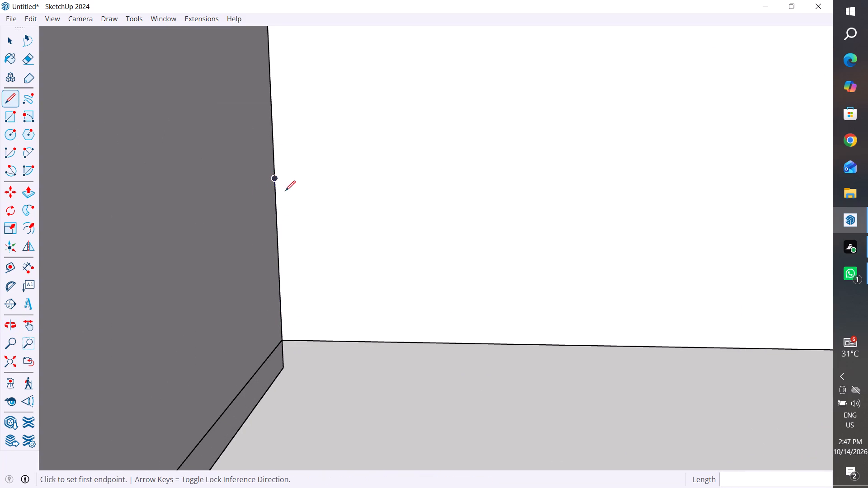
left_click(9, 42)
left_click(361, 390)
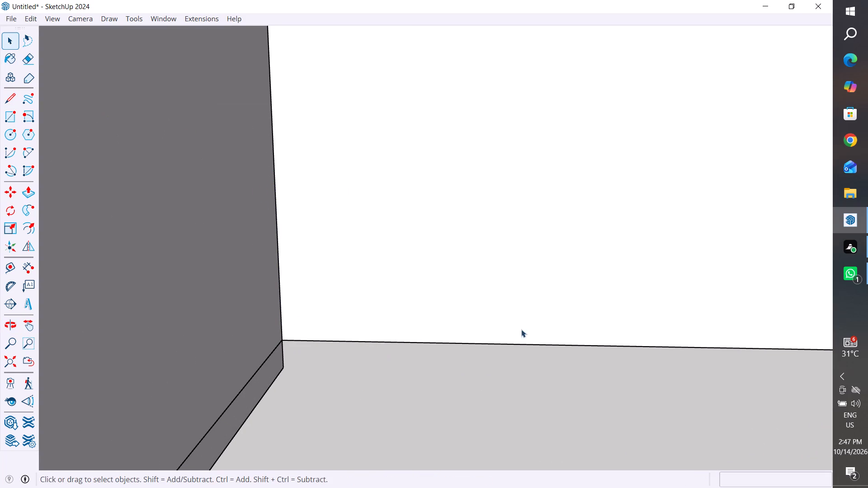
Draw a line about 1" long across the back panel's bottom edge at the pedestal's inner base corner.
scroll(584, 299, "down", 12)
middle_click_drag(380, 360, 804, 359)
middle_click_drag(268, 318, 547, 271)
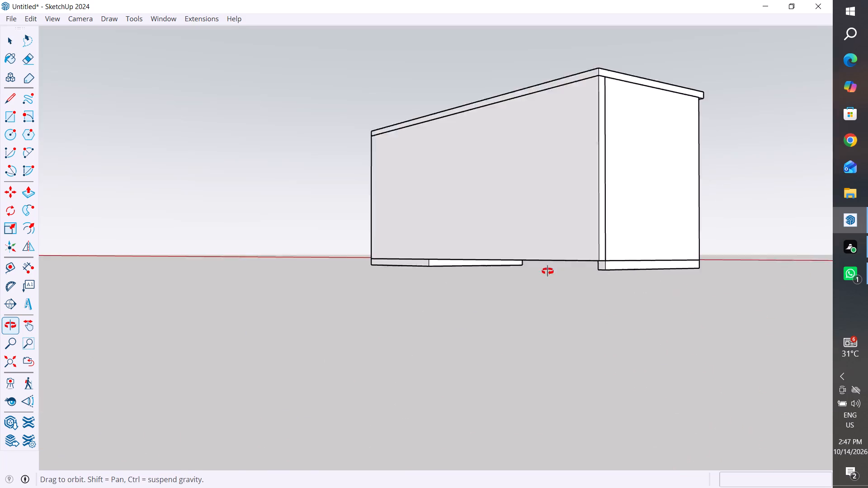
middle_click_drag(547, 271, 586, 285)
middle_click_drag(540, 229, 585, 79)
scroll(469, 172, "up", 8)
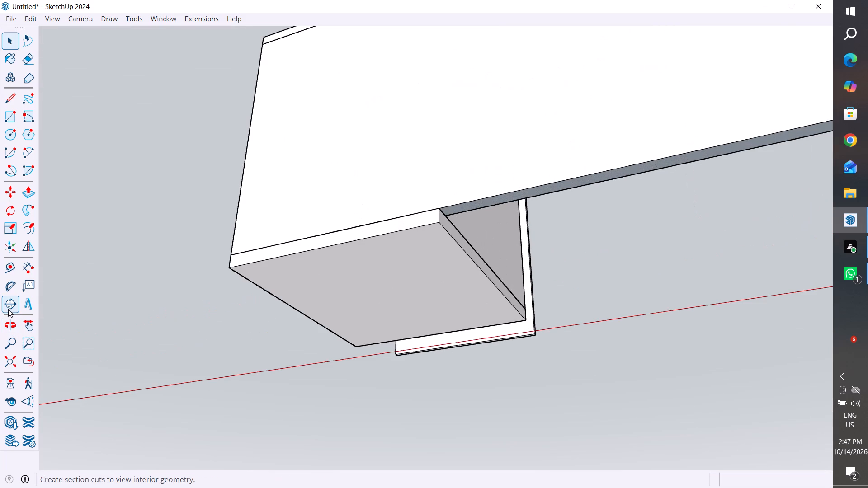
left_click(7, 95)
scroll(447, 220, "up", 8)
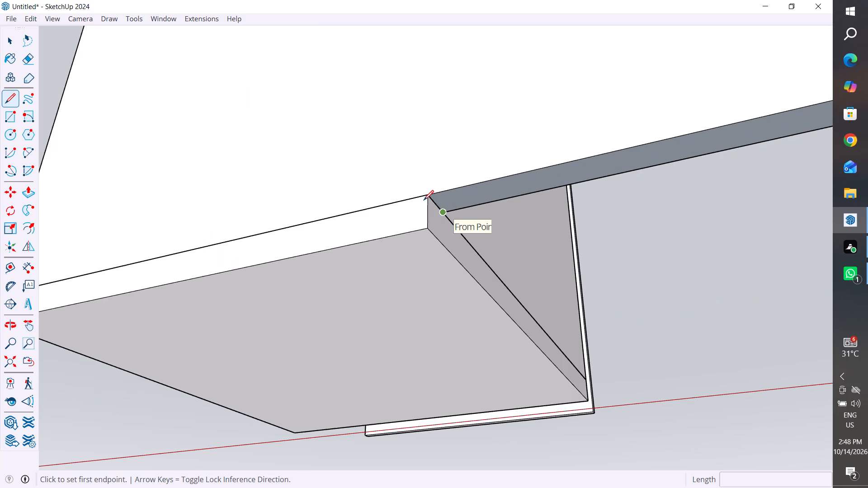
left_click(448, 213)
left_click(423, 199)
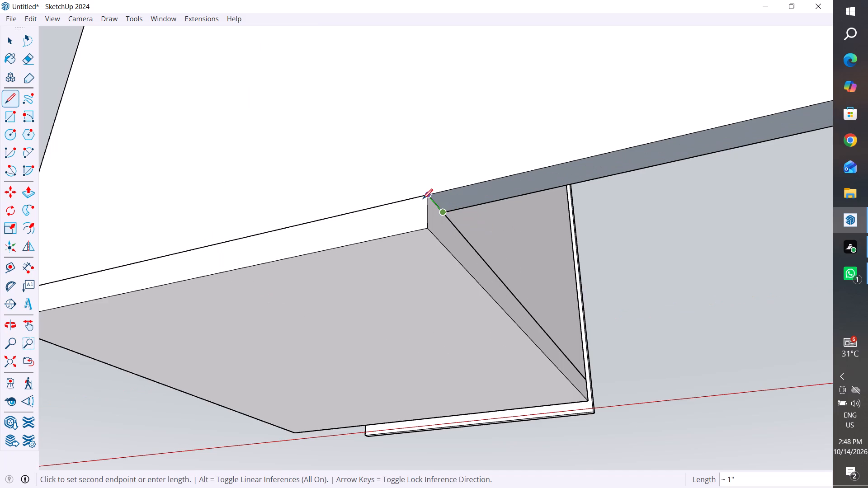
Continue the line about 5" straight up the back panel's outer face.
scroll(438, 151, "down", 3)
middle_click_drag(438, 151, 420, 315)
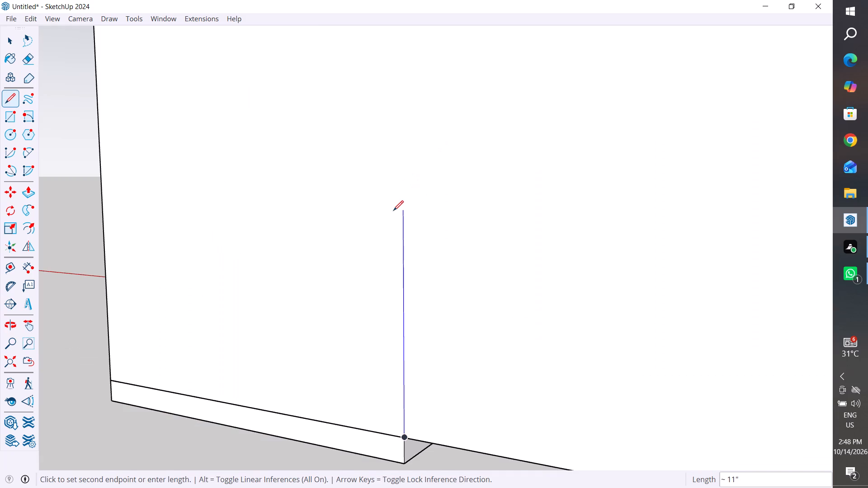
left_click(404, 329)
key("Escape")
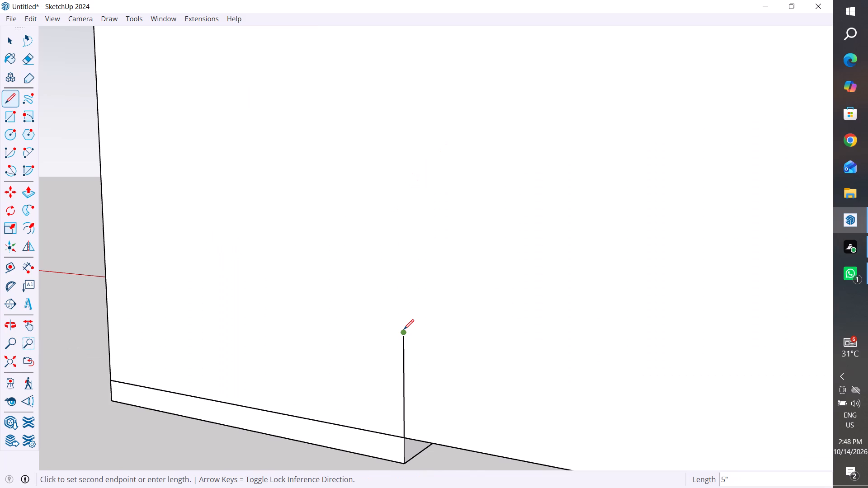
left_click(6, 47)
left_click(82, 141)
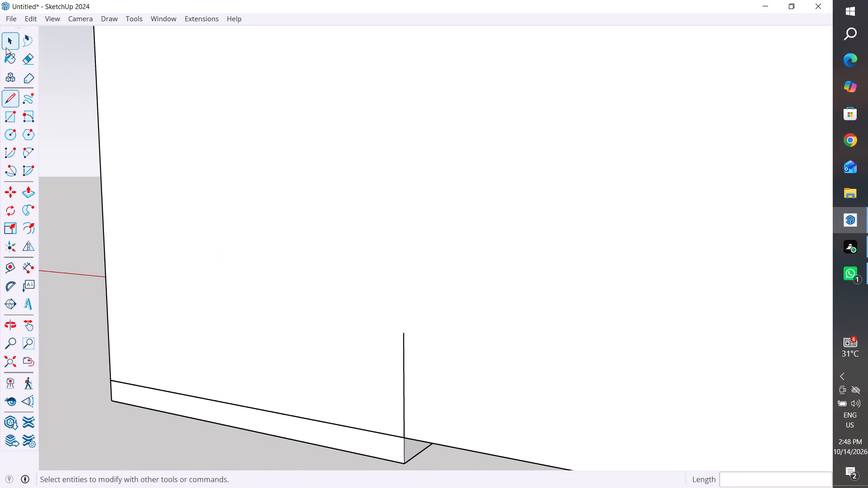
Examine the back panel from behind and below, checking where its lower edge meets the side panel opposite the pedestal.
scroll(127, 201, "down", 10)
middle_click_drag(264, 271, 0, 363)
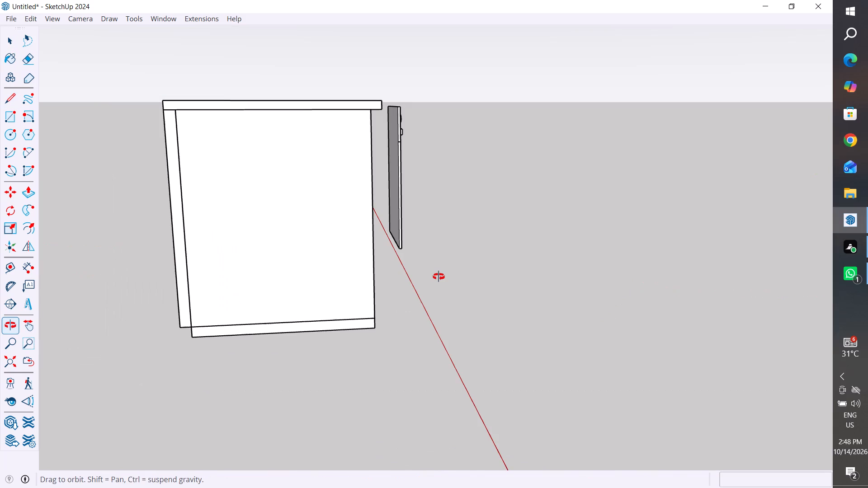
middle_click_drag(250, 330, 603, 180)
scroll(499, 255, "down", 5)
middle_click_drag(580, 209, 500, 254)
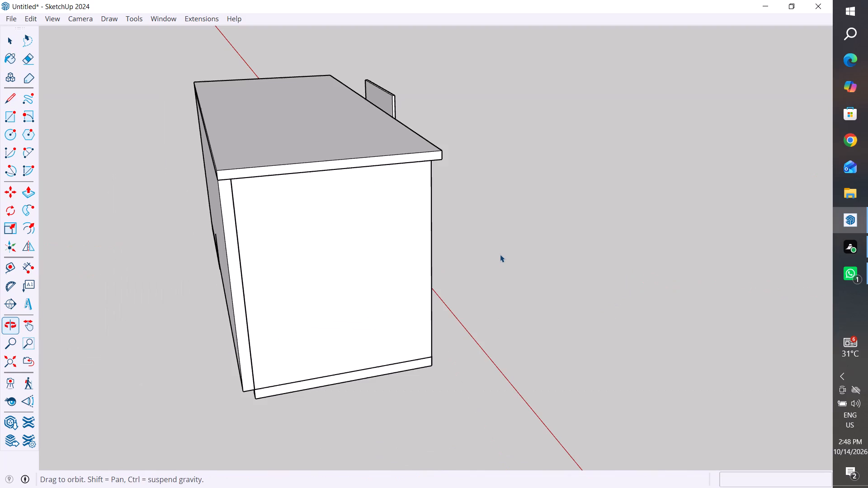
middle_click_drag(500, 254, 589, 54)
scroll(582, 94, "up", 5)
middle_click_drag(571, 135, 556, 55)
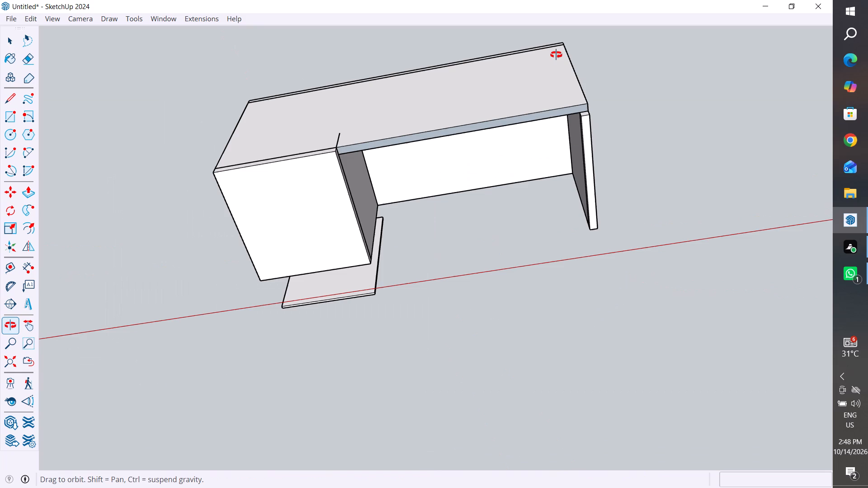
left_click(526, 95)
scroll(526, 95, "up", 4)
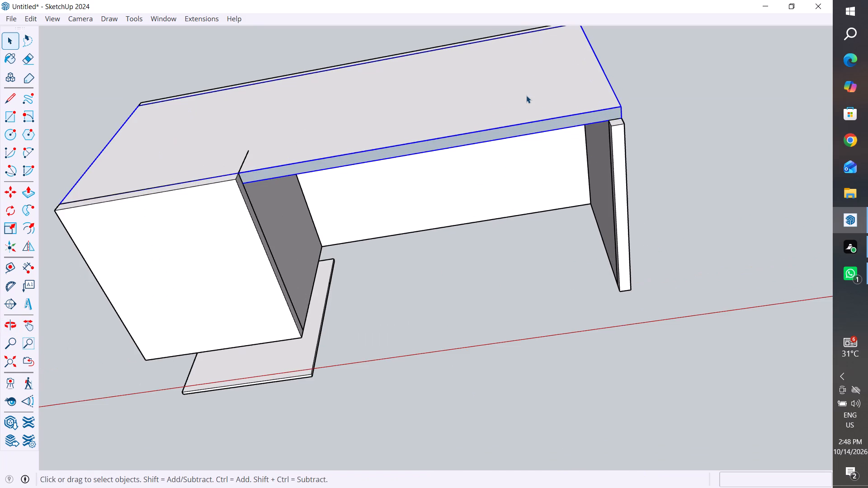
middle_click_drag(582, 119, 529, 126)
scroll(547, 128, "up", 1)
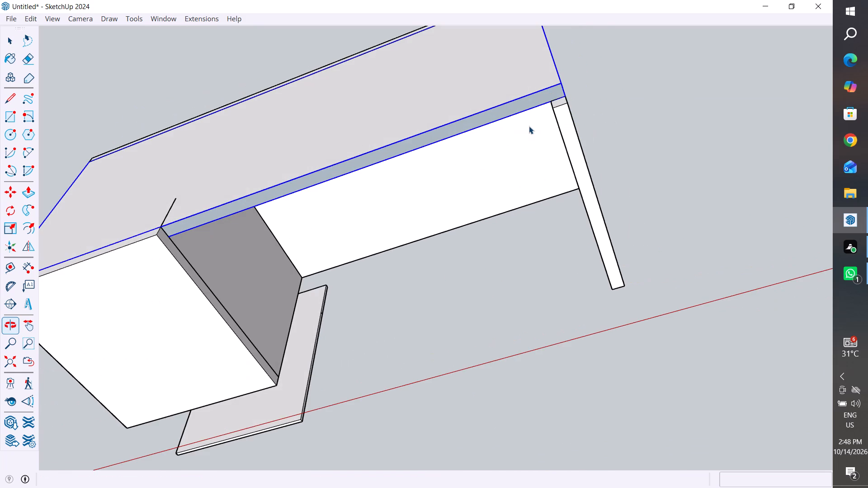
scroll(557, 81, "up", 5)
middle_click_drag(551, 110, 541, 103)
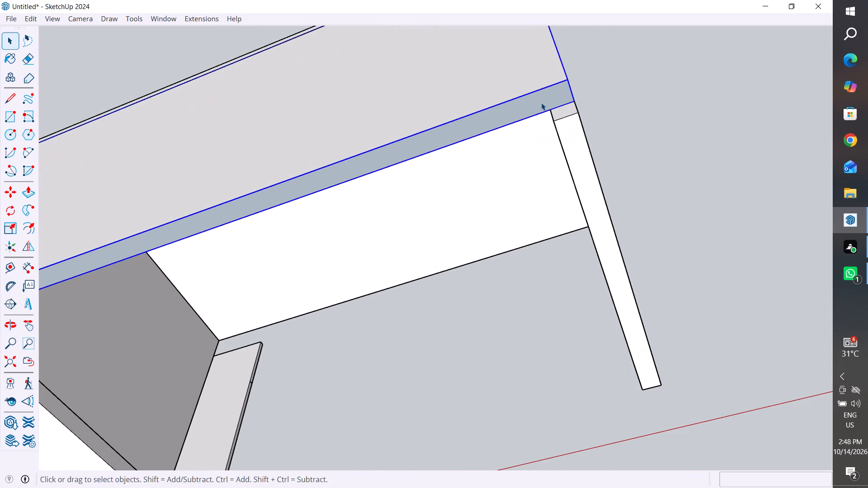
middle_click_drag(541, 103, 592, 170)
middle_click_drag(590, 188, 67, 138)
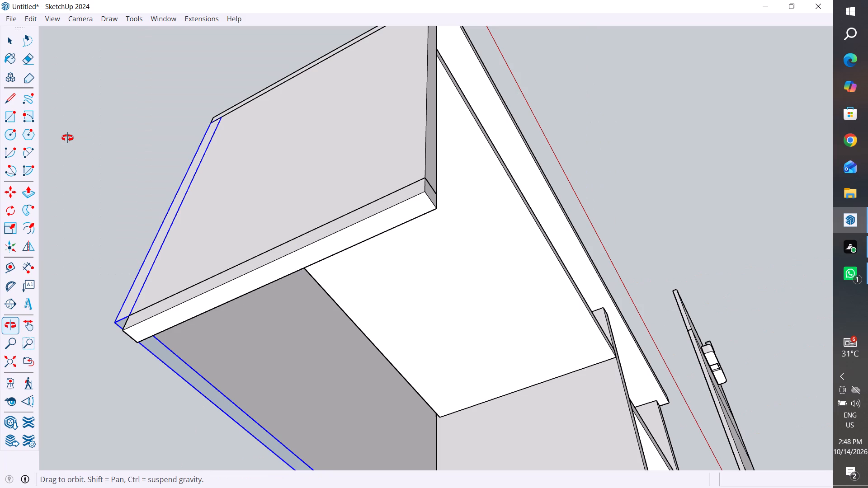
middle_click_drag(67, 138, 58, 108)
middle_click_drag(349, 151, 106, 297)
scroll(481, 160, "down", 10)
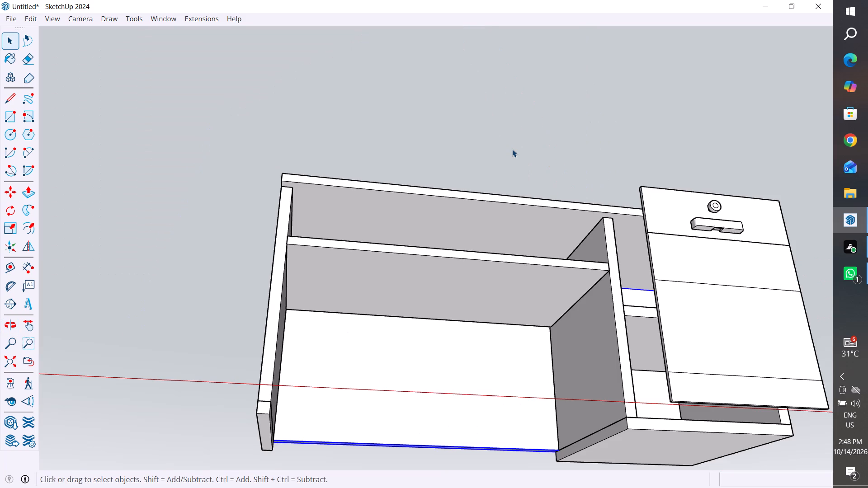
Draw a vertical line about 7" up from the kneehole's lower back corner at the side panel opposite the pedestal.
middle_click_drag(403, 296, 286, 424)
scroll(428, 317, "up", 9)
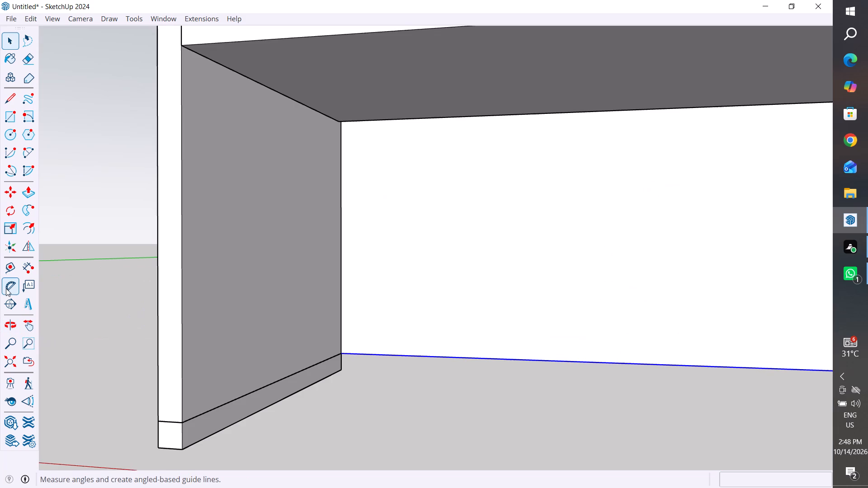
left_click(8, 99)
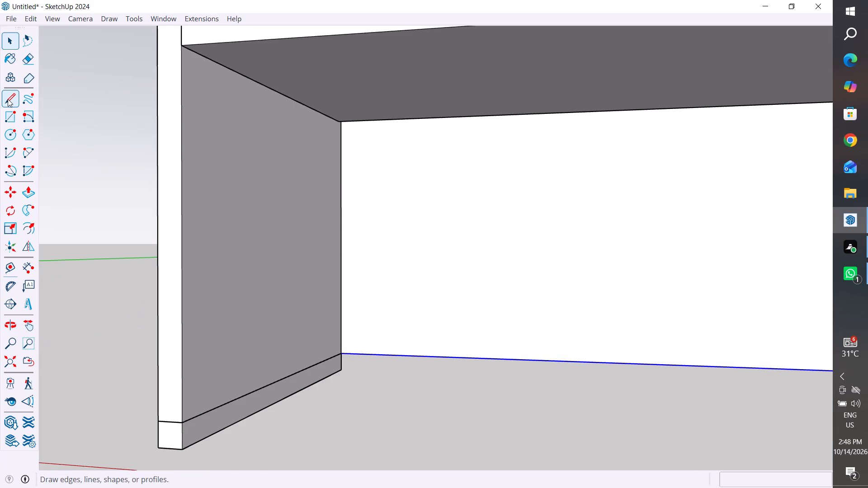
left_click(344, 356)
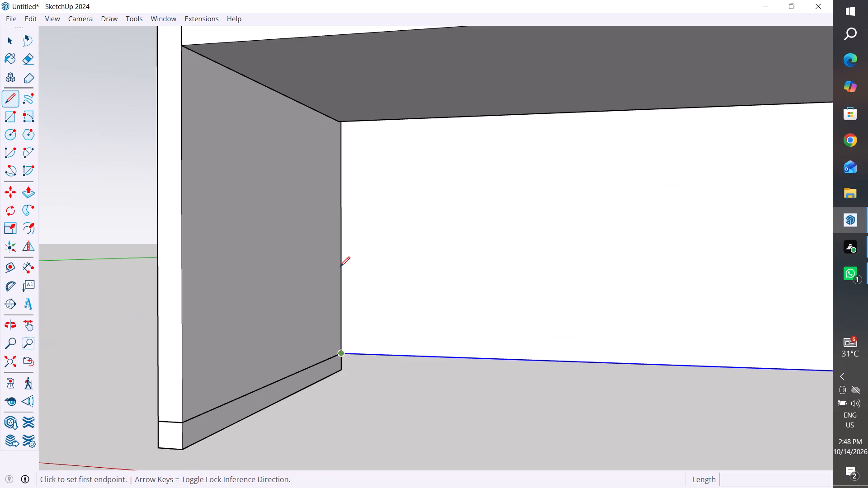
left_click(339, 267)
Draw a line about 1" long across the back panel's bottom edge at the inner base corner of the side panel opposite the pedestal.
left_click(7, 42)
left_click(156, 151)
scroll(90, 260, "down", 4)
middle_click_drag(112, 274, 249, 127)
scroll(312, 291, "down", 5)
scroll(164, 361, "up", 11)
middle_click_drag(178, 352, 142, 364)
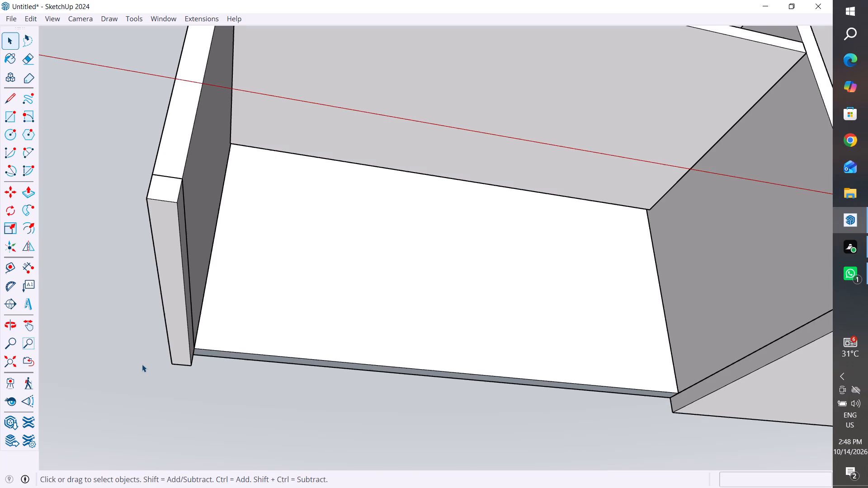
middle_click_drag(142, 364, 617, 295)
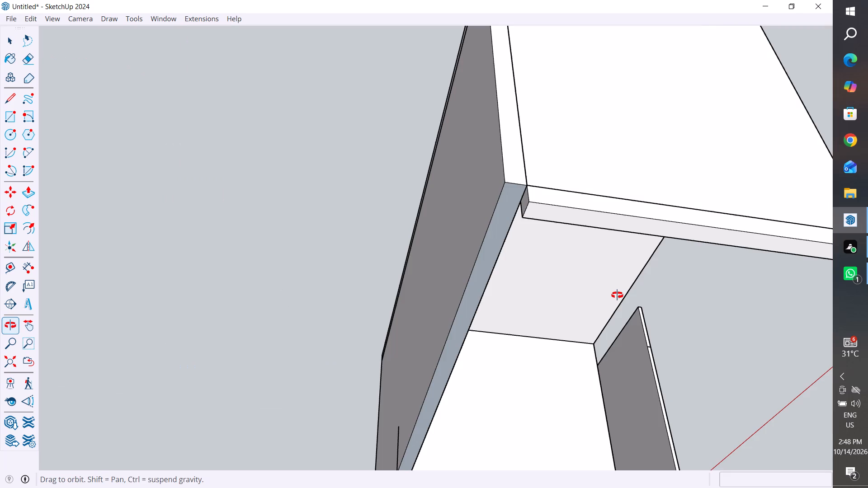
middle_click_drag(617, 295, 689, 342)
middle_click_drag(604, 283, 463, 178)
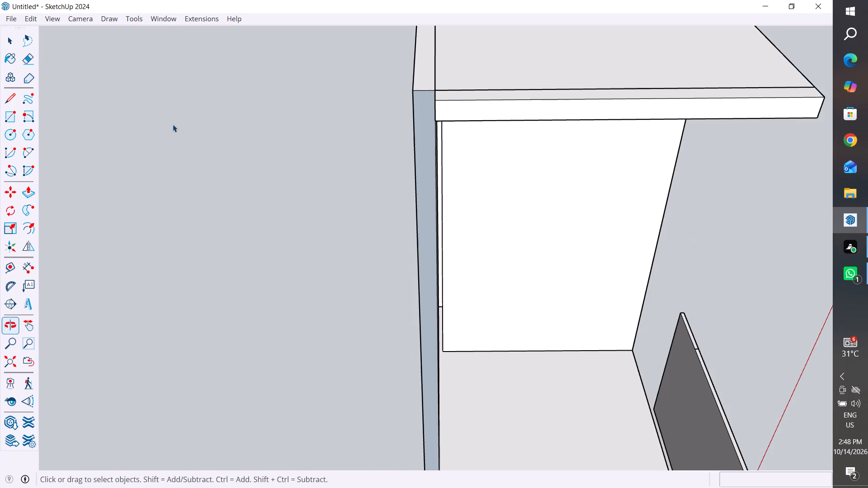
left_click(17, 93)
scroll(427, 39, "up", 8)
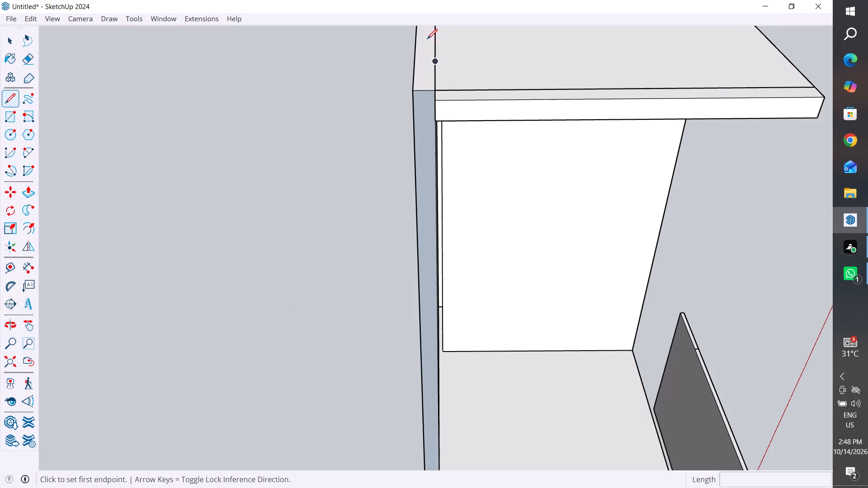
middle_click_drag(476, 179, 476, 30)
scroll(476, 179, "up", 1)
scroll(428, 208, "up", 7)
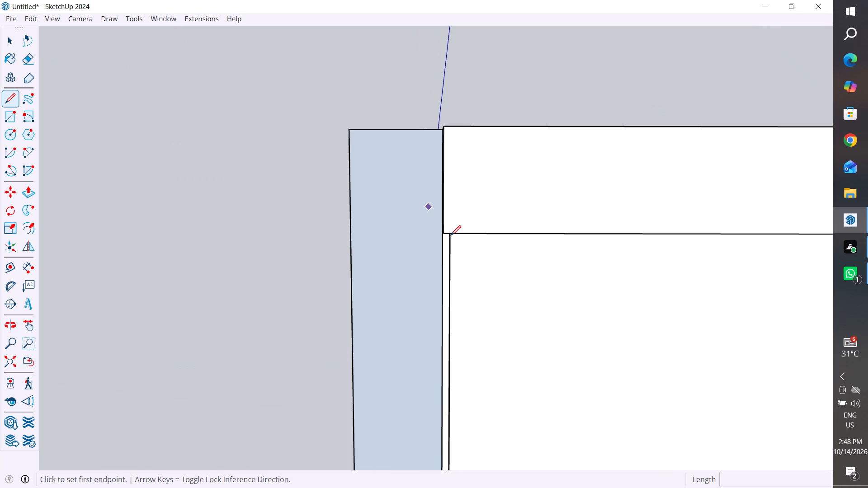
middle_click_drag(447, 250, 451, 235)
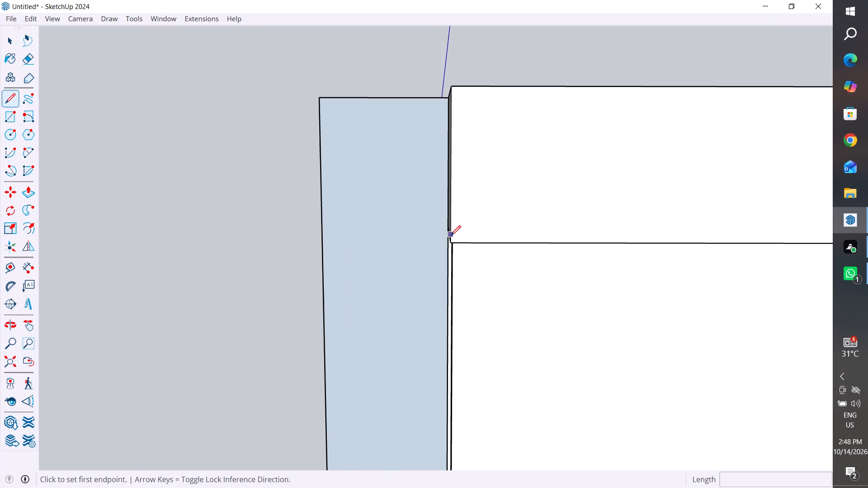
middle_click_drag(451, 235, 476, 162)
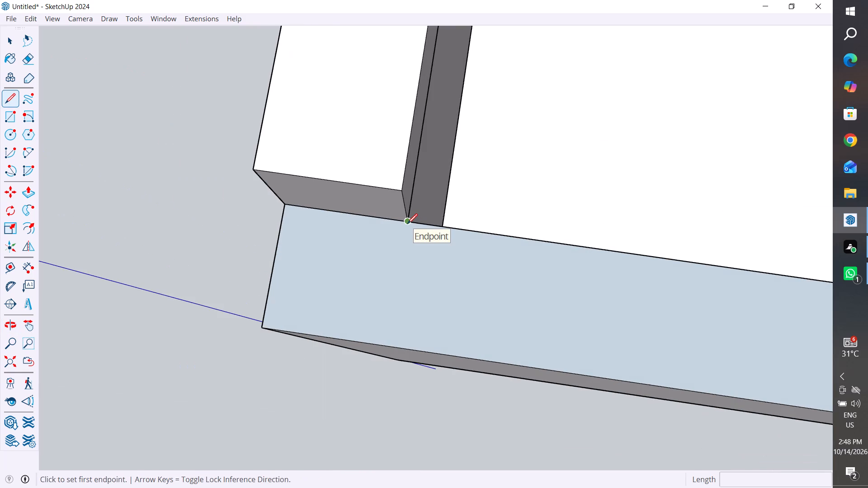
left_click(407, 224)
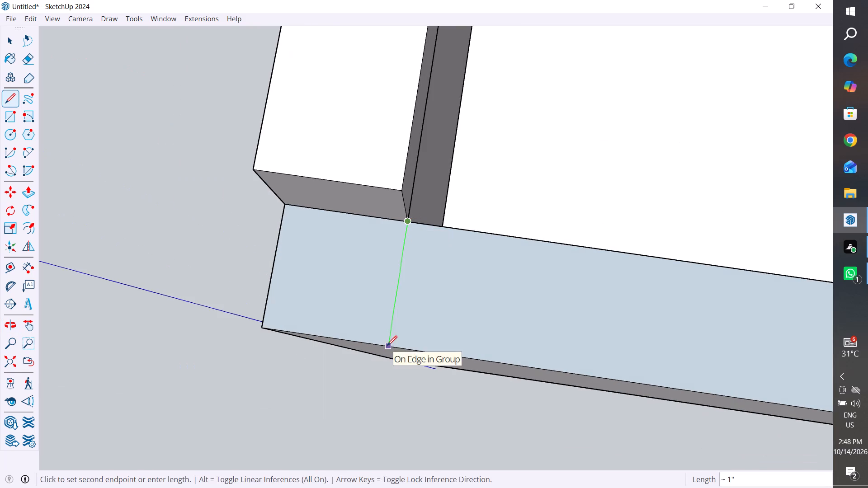
left_click(387, 346)
Continue the line about 3" straight up the back panel's outer face.
middle_click_drag(395, 343, 547, 127)
scroll(450, 235, "down", 8)
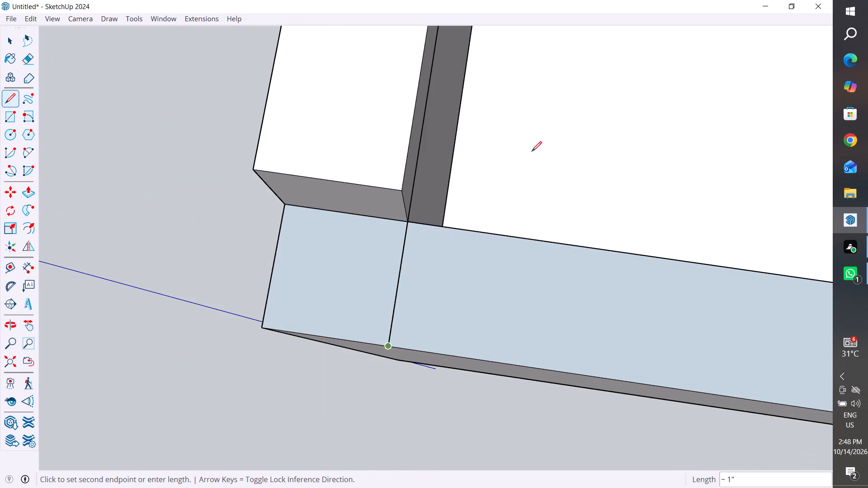
scroll(532, 151, "down", 3)
middle_click_drag(476, 382, 466, 375)
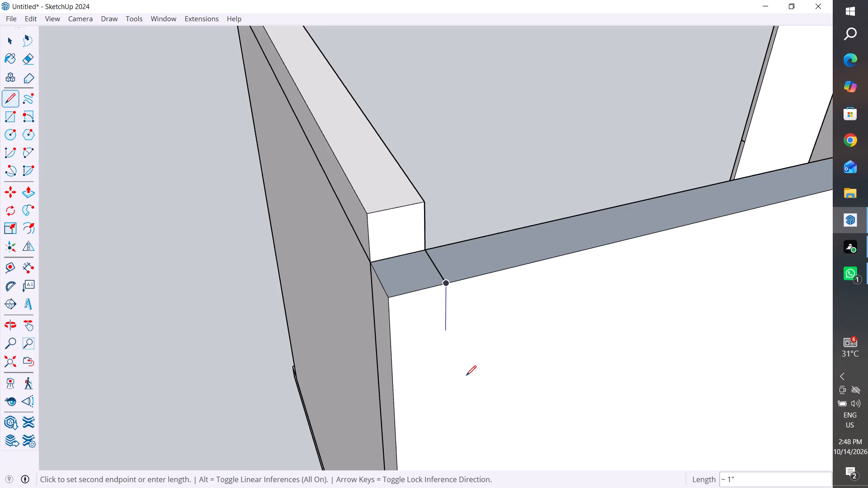
middle_click_drag(466, 375, 629, 249)
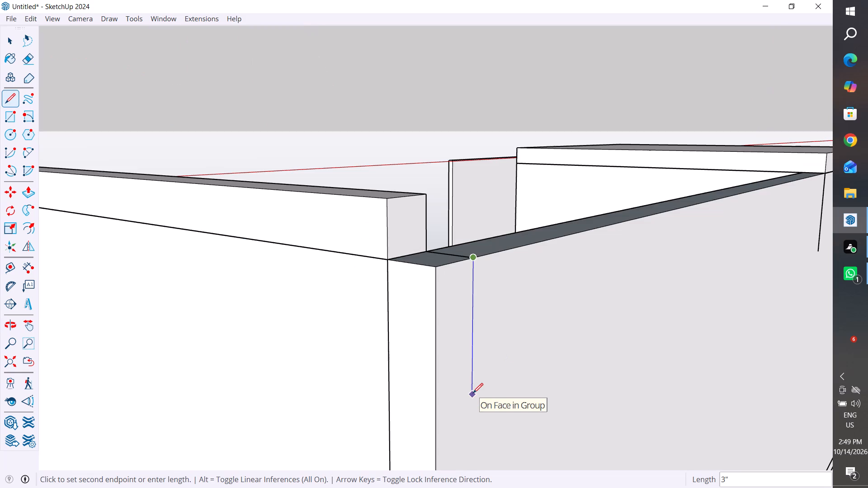
left_click(472, 399)
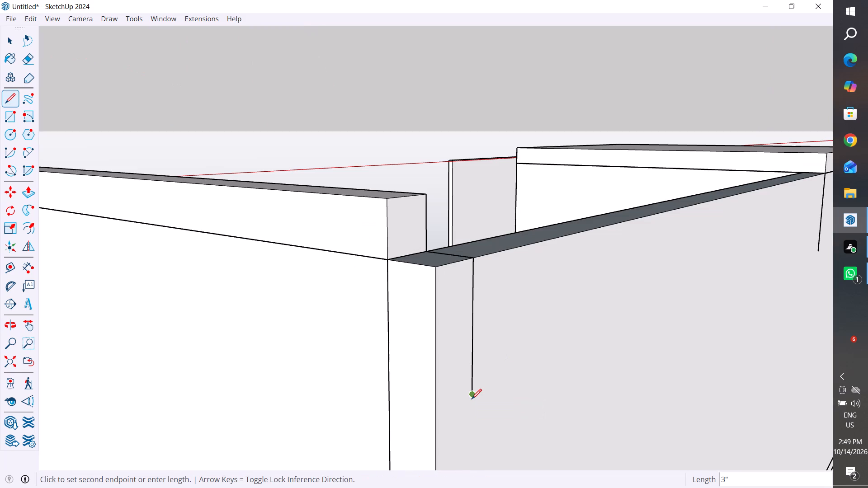
left_click(9, 47)
left_click(416, 101)
Examine the whole desk from behind, below and the front, checking how the back panel sits against the rest.
scroll(406, 136, "down", 11)
middle_click_drag(406, 174, 369, 220)
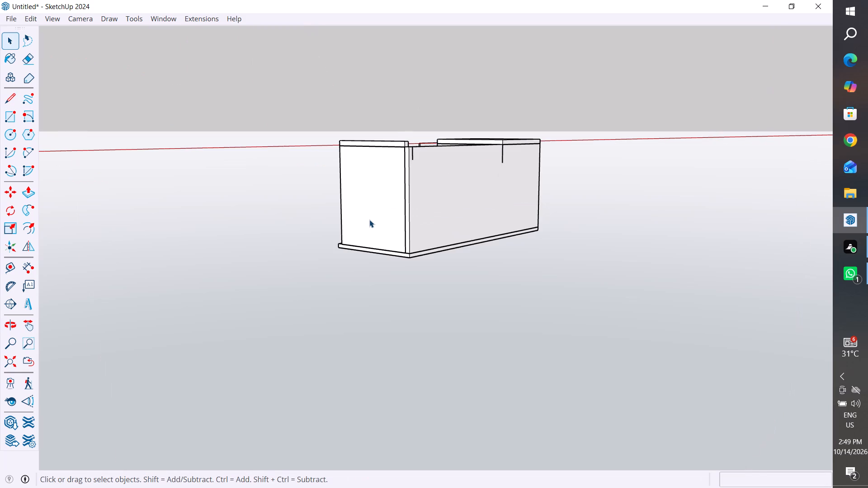
middle_click_drag(369, 220, 394, 444)
middle_click_drag(384, 168, 646, 386)
scroll(369, 220, "down", 5)
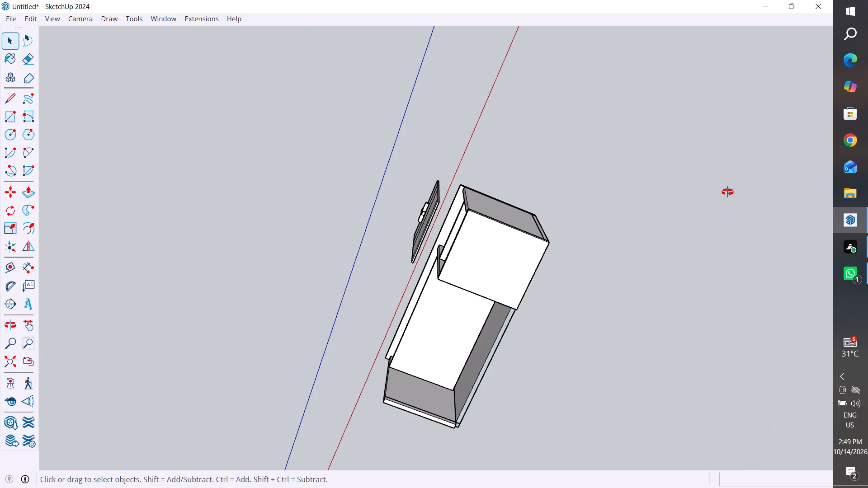
middle_click_drag(463, 180, 785, 230)
scroll(411, 216, "down", 1)
middle_click_drag(413, 223, 427, 448)
middle_click_drag(353, 217, 414, 377)
scroll(415, 366, "up", 1)
scroll(395, 235, "down", 5)
scroll(395, 235, "up", 5)
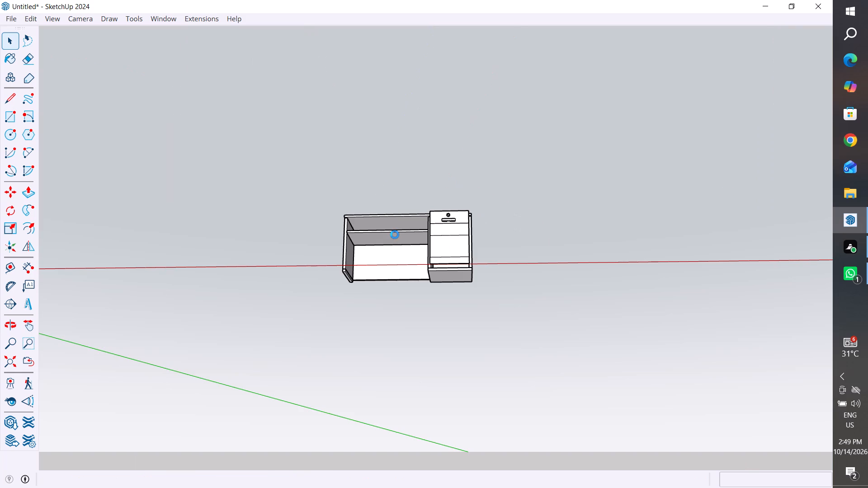
scroll(395, 235, "up", 5)
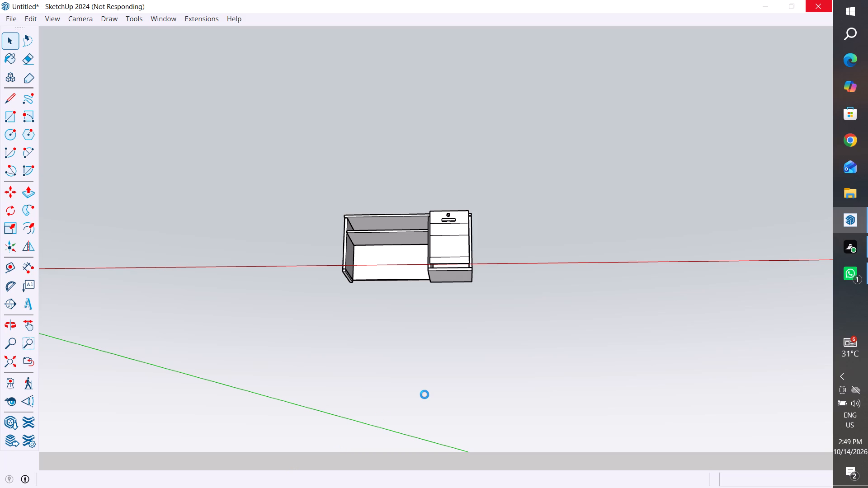
scroll(353, 225, "down", 4)
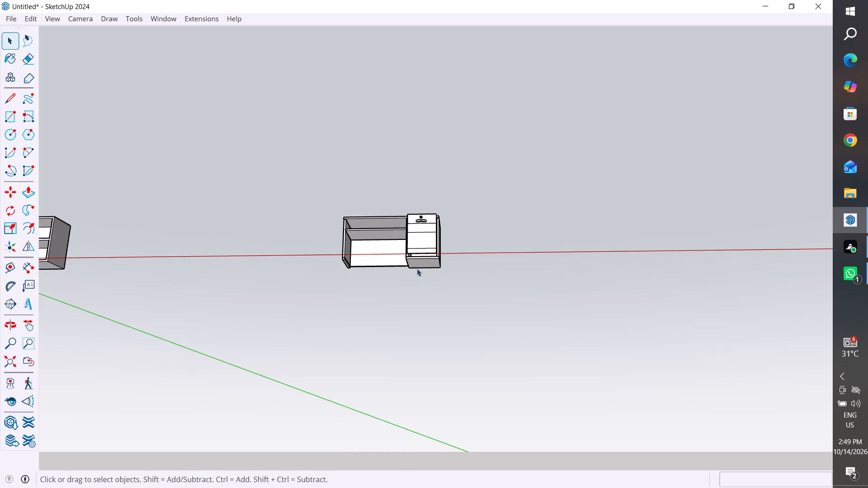
middle_click_drag(417, 272, 448, 399)
scroll(413, 268, "up", 5)
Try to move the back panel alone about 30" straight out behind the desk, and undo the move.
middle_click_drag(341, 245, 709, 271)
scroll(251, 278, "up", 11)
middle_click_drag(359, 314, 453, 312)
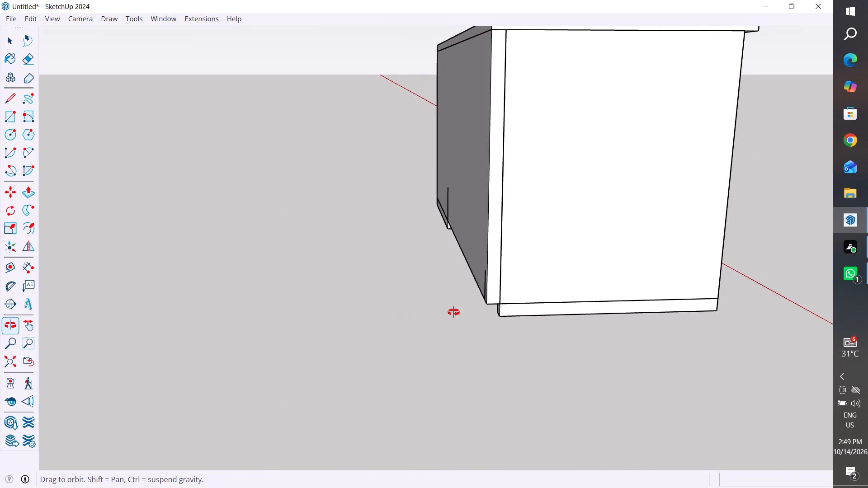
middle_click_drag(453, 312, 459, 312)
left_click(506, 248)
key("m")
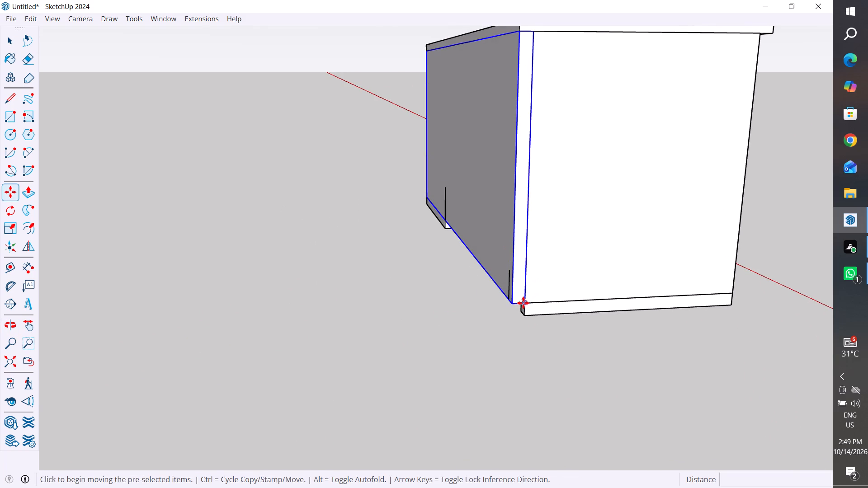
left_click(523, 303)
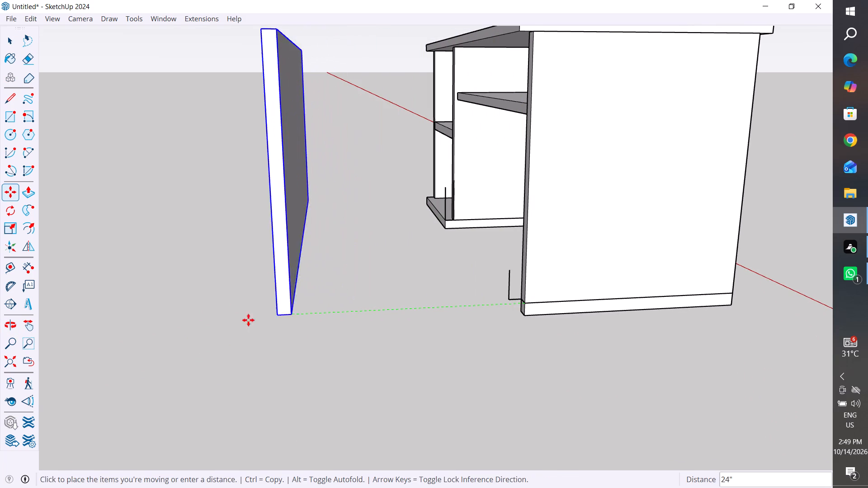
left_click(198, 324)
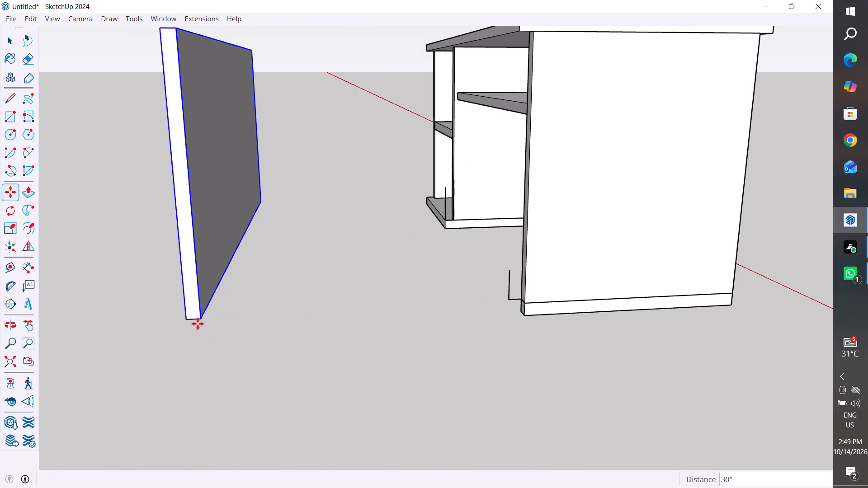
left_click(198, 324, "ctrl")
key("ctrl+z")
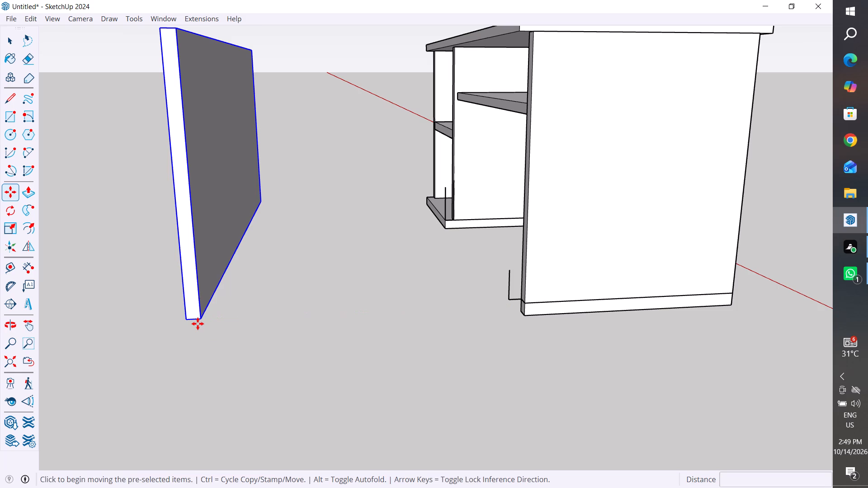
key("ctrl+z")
Move the back panel together with its two vertical marking lines 21" straight out behind the desk along the green axis.
left_click(8, 45)
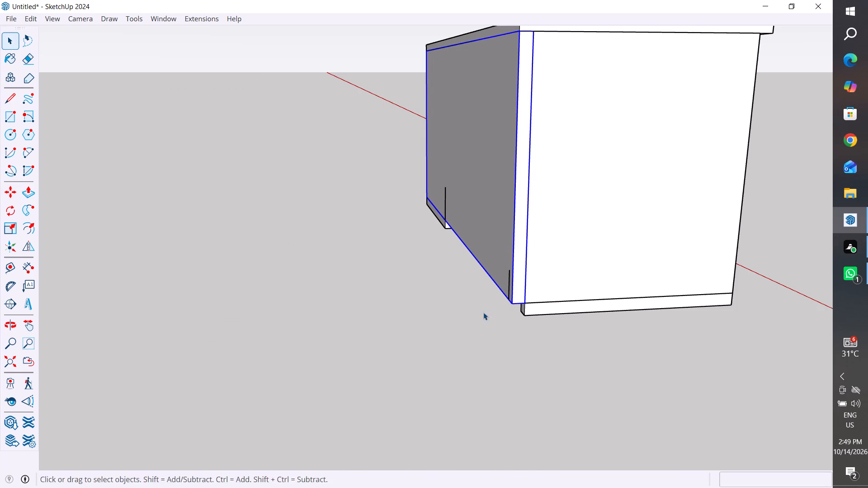
middle_click_drag(488, 314, 569, 341)
scroll(567, 315, "up", 4)
left_click(646, 310, "ctrl")
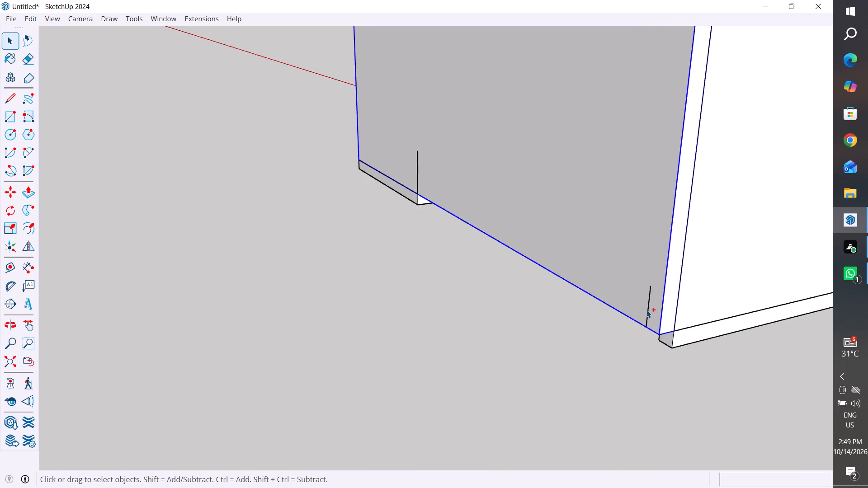
left_click(647, 309, "ctrl")
left_click(419, 176, "ctrl")
key("m")
left_click(658, 336)
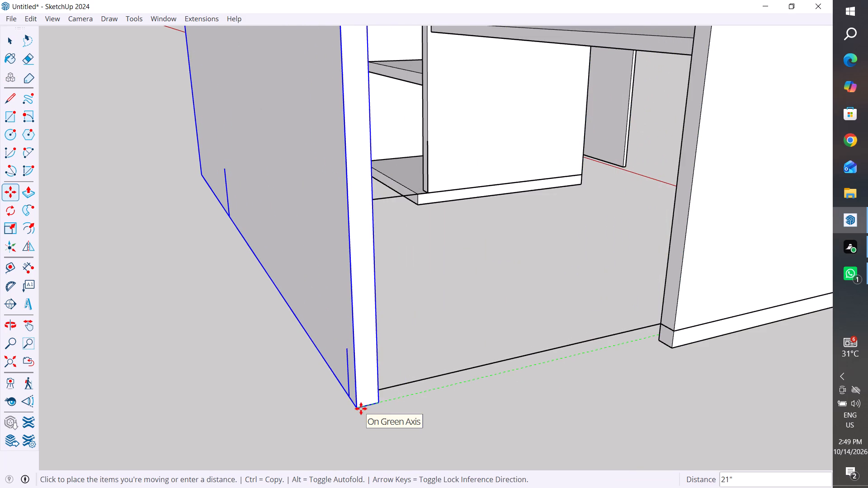
left_click(361, 408)
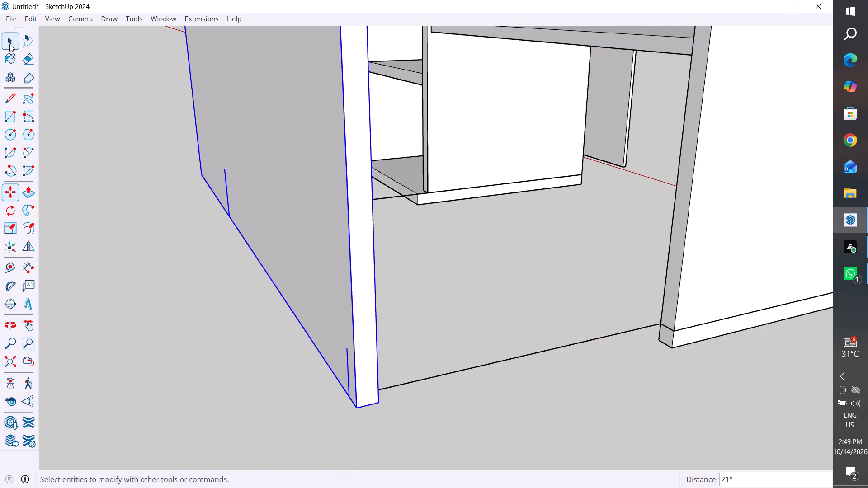
left_click(9, 44)
left_click(155, 226)
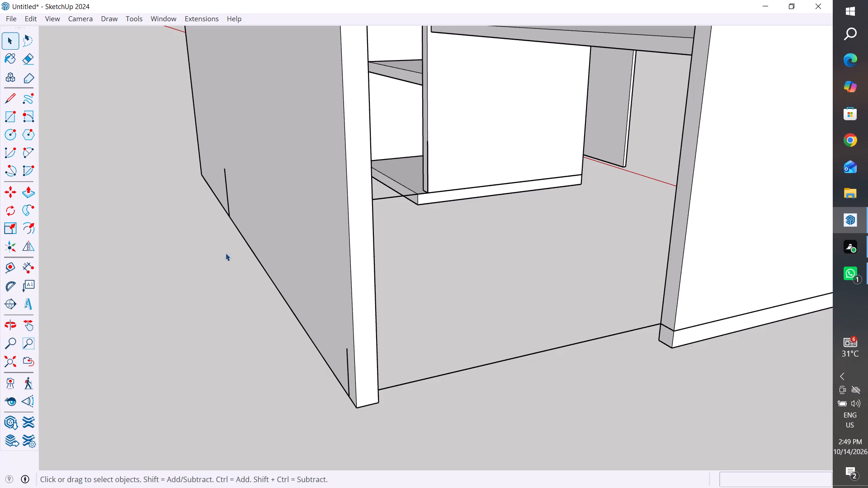
Delete the stretched line between the back panel and the base of the side panel opposite the pedestal.
scroll(449, 271, "down", 4)
middle_click_drag(462, 306, 444, 375)
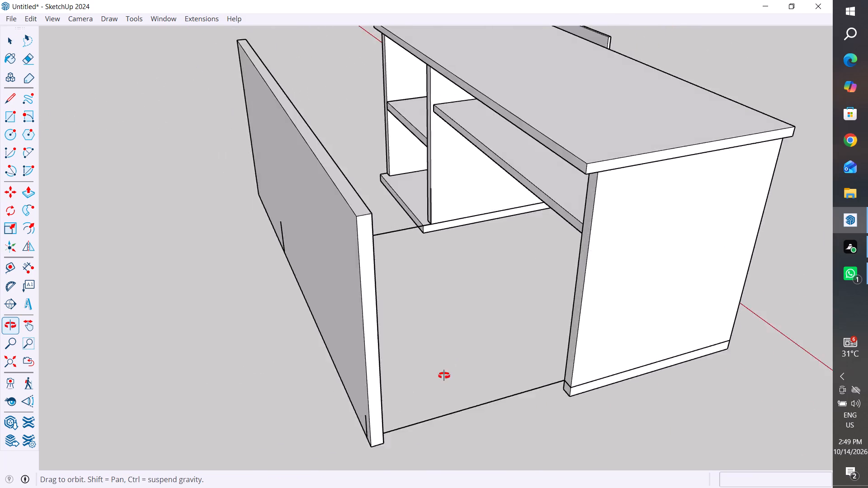
middle_click_drag(444, 375, 177, 338)
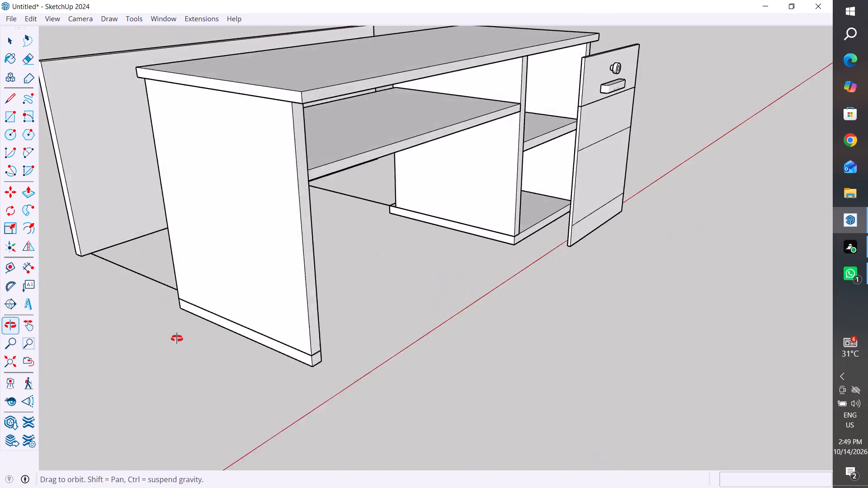
middle_click_drag(177, 338, 231, 370)
left_click(205, 346)
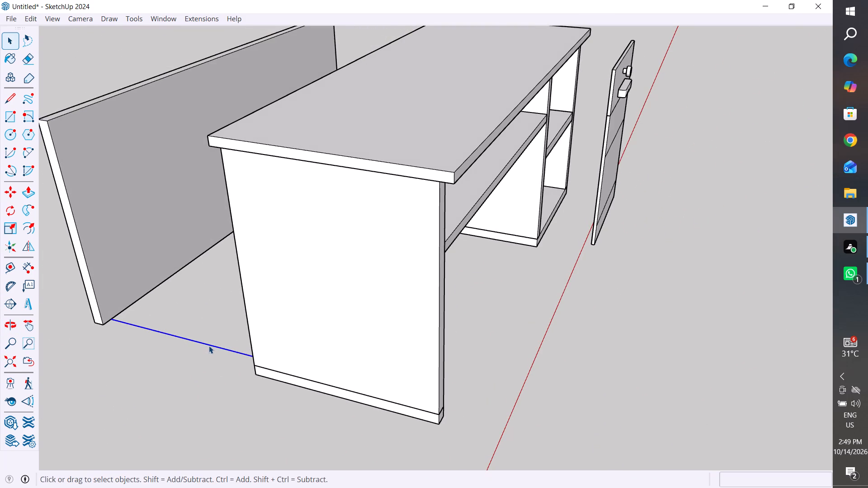
key("Delete")
scroll(266, 332, "down", 6)
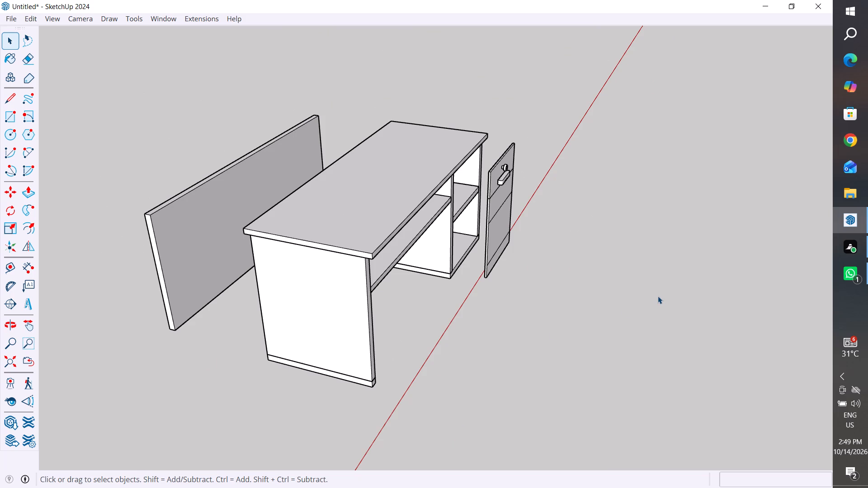
Undo the deletion of the stretched line between the back panel and the side panel's base.
scroll(662, 295, "down", 5)
scroll(382, 258, "up", 7)
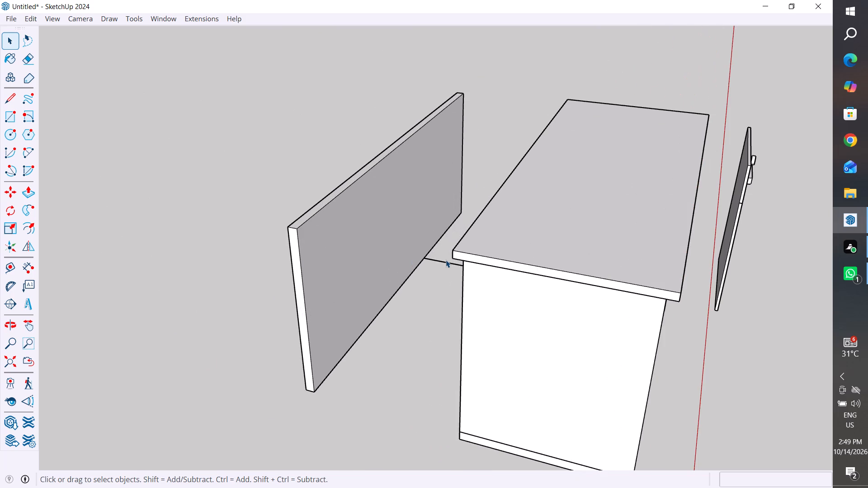
key("ctrl+z")
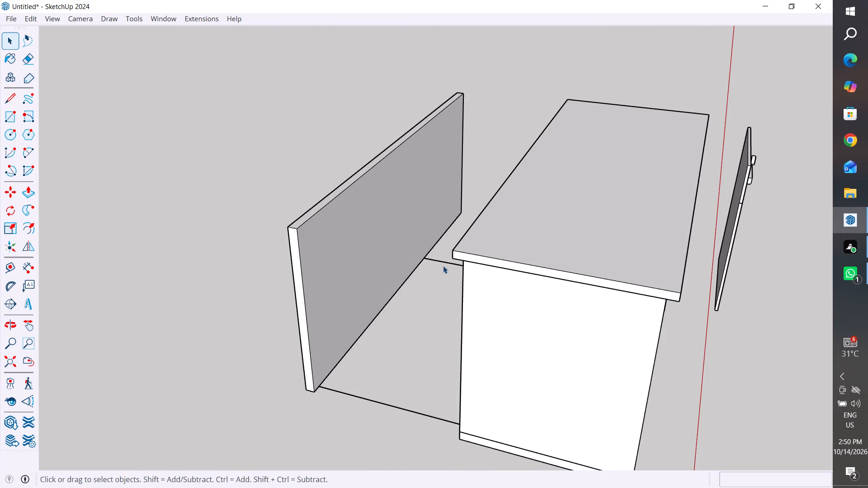
Draw a 6" high strip outline on the back panel's desk-facing side, along its bottom edge between the two stretched lines.
left_click(10, 106)
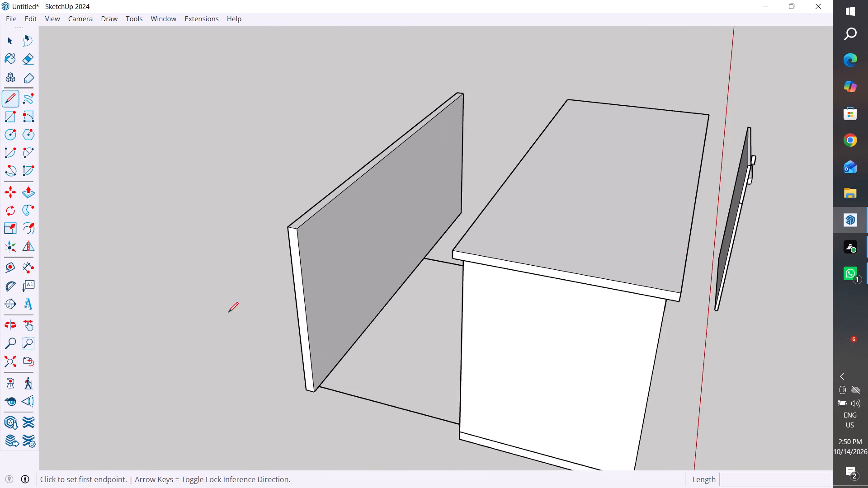
left_click(322, 385)
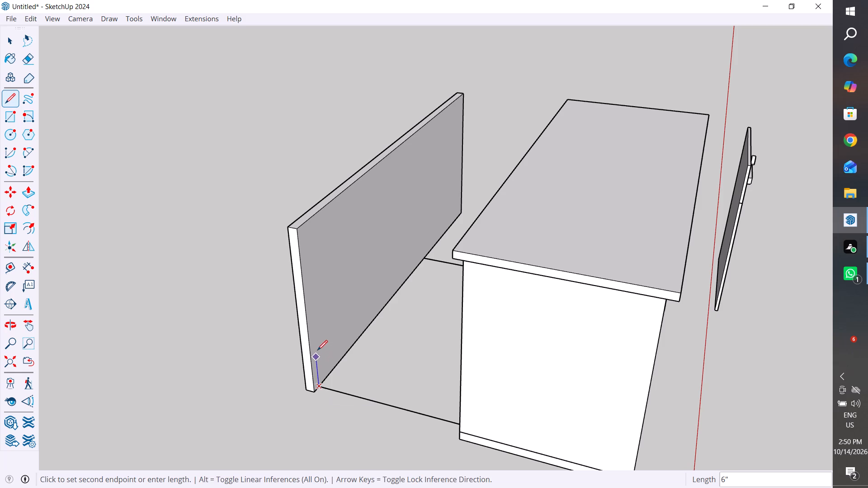
left_click(318, 348)
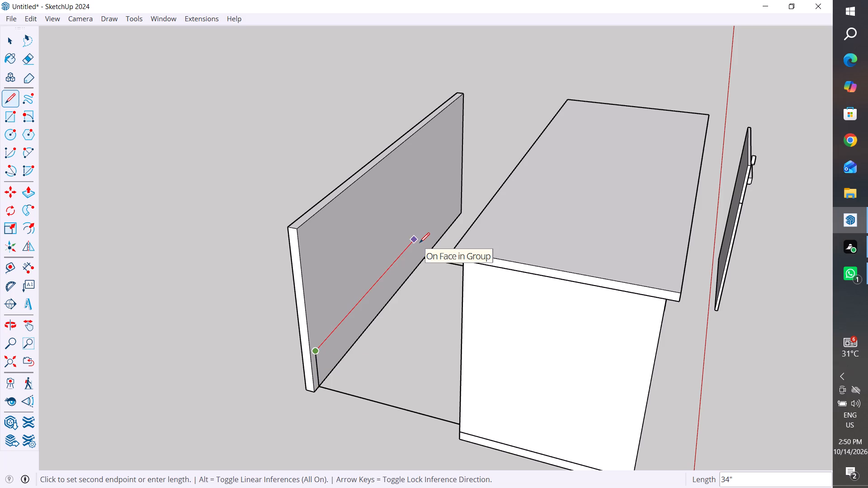
left_click(427, 235)
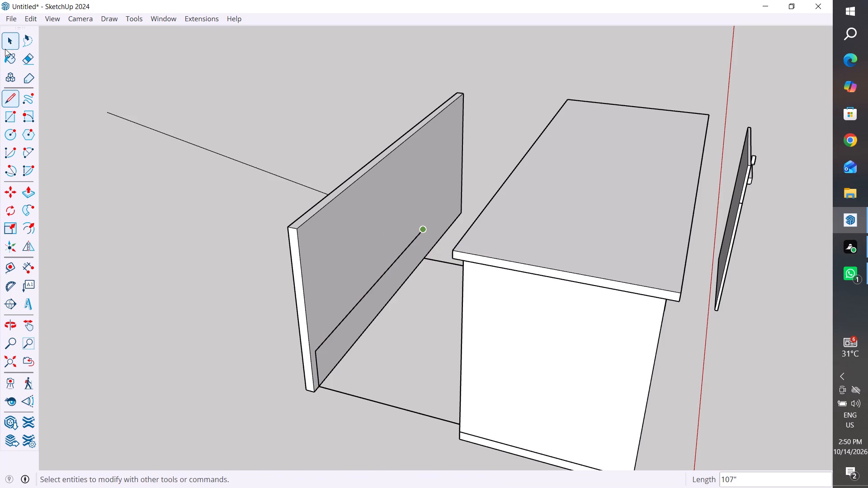
left_click(12, 47)
left_click(6, 95)
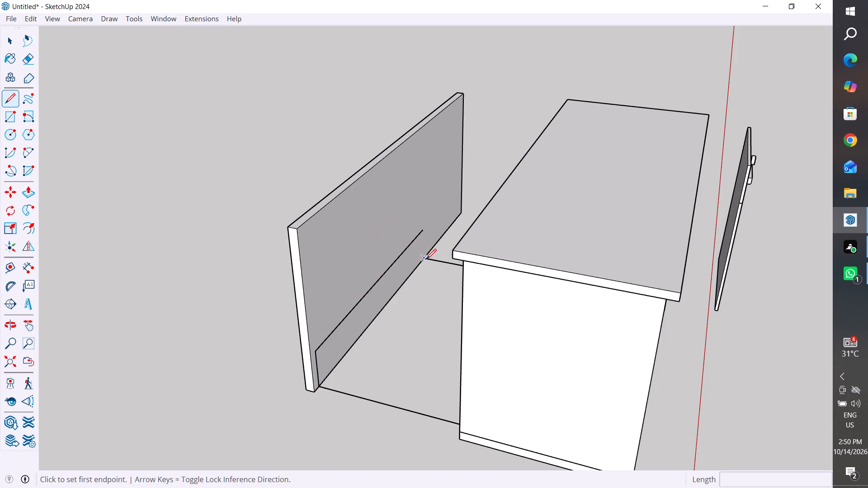
scroll(420, 259, "up", 10)
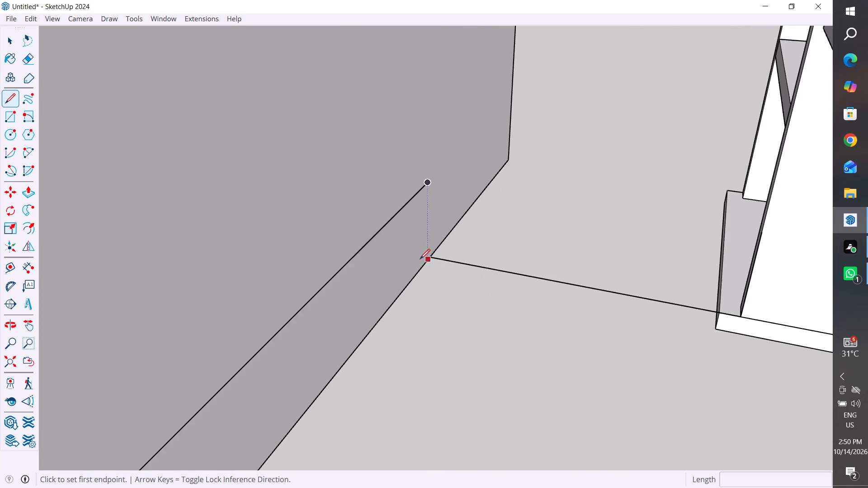
scroll(420, 259, "up", 3)
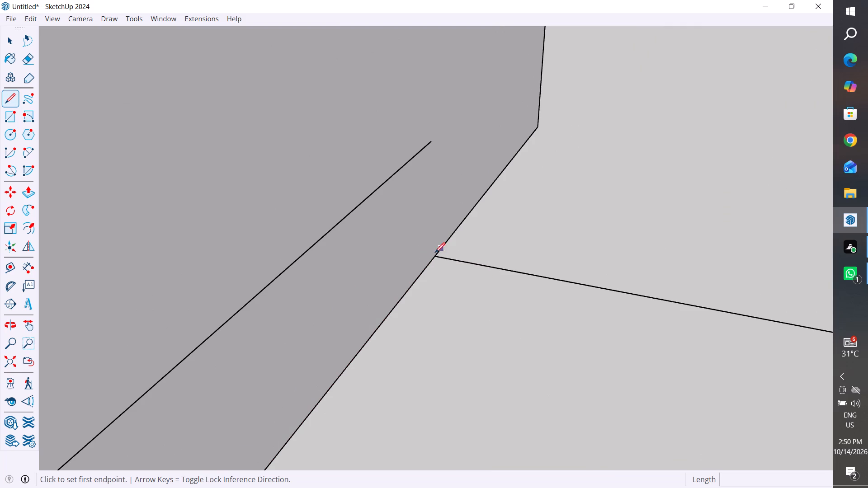
scroll(433, 253, "up", 10)
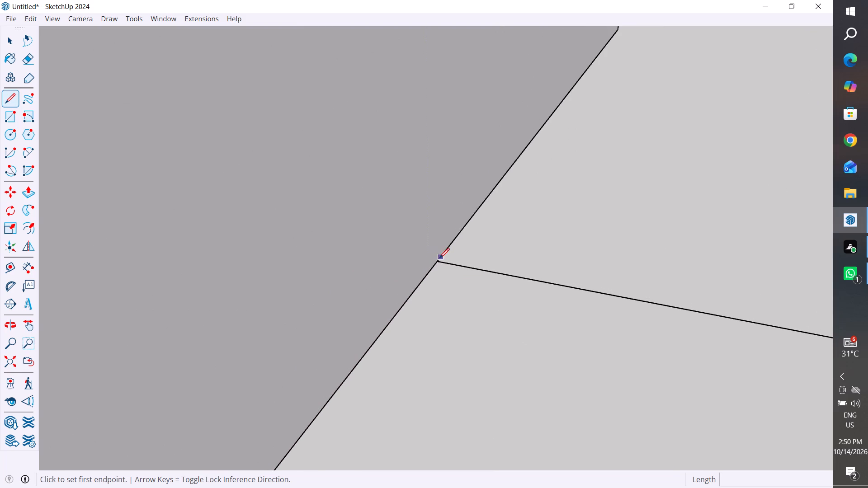
left_click(439, 262)
scroll(439, 262, "down", 11)
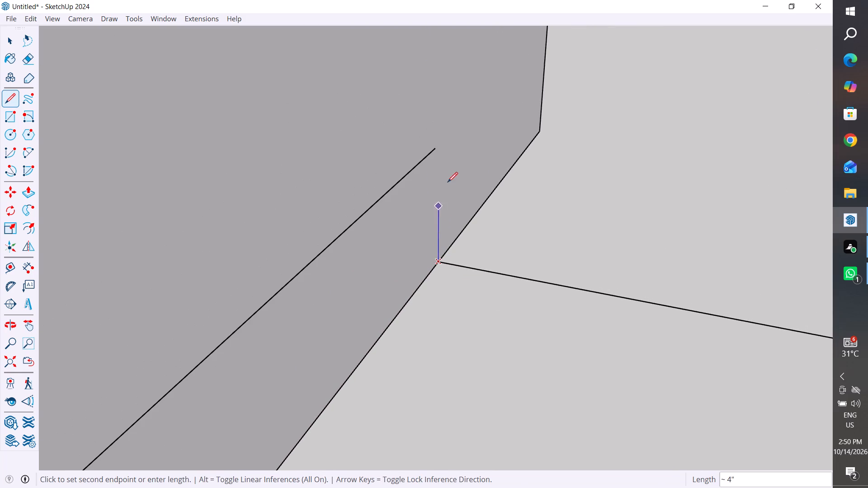
left_click(435, 144)
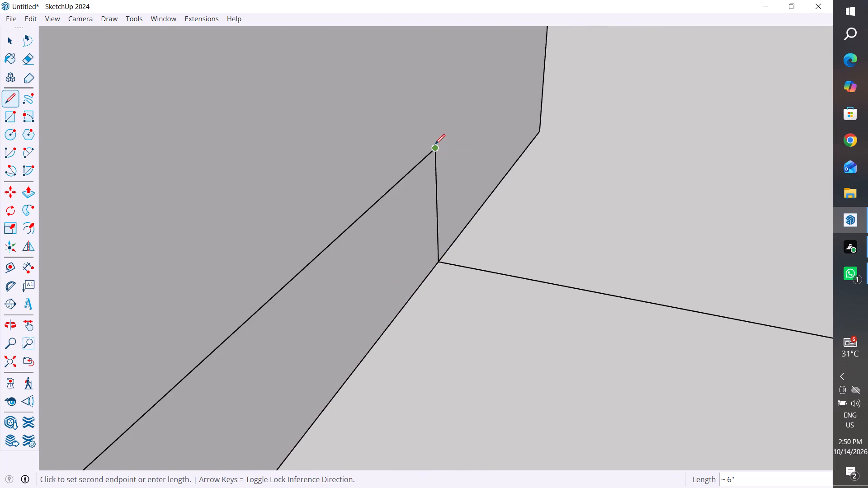
left_click(11, 38)
left_click(449, 336)
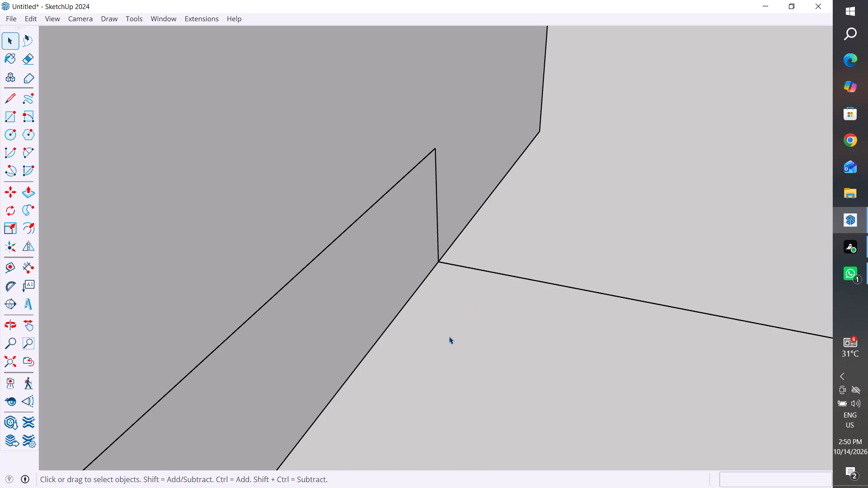
Explode the back panel group into loose faces and edges.
scroll(462, 329, "down", 12)
middle_click_drag(462, 329, 476, 294)
left_click(353, 276)
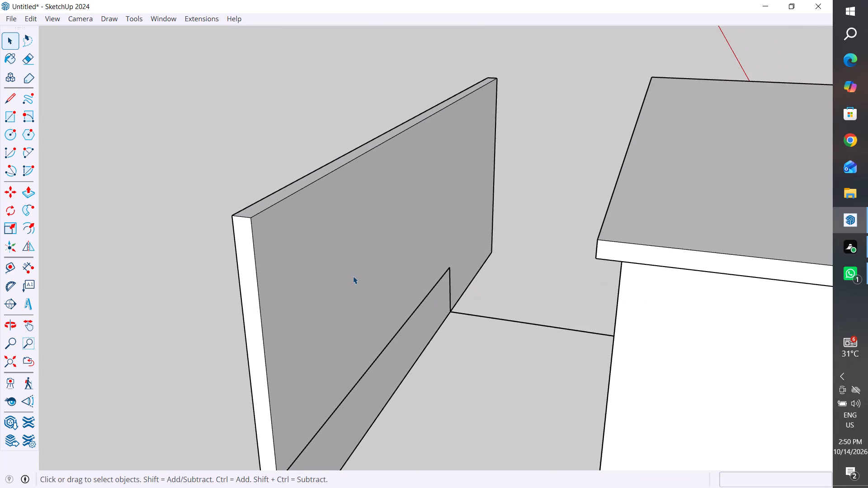
right_click(353, 276)
left_click(404, 83)
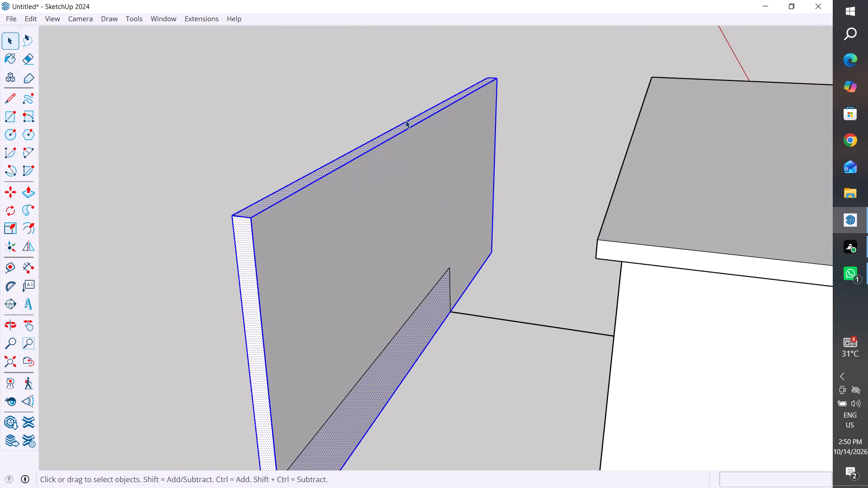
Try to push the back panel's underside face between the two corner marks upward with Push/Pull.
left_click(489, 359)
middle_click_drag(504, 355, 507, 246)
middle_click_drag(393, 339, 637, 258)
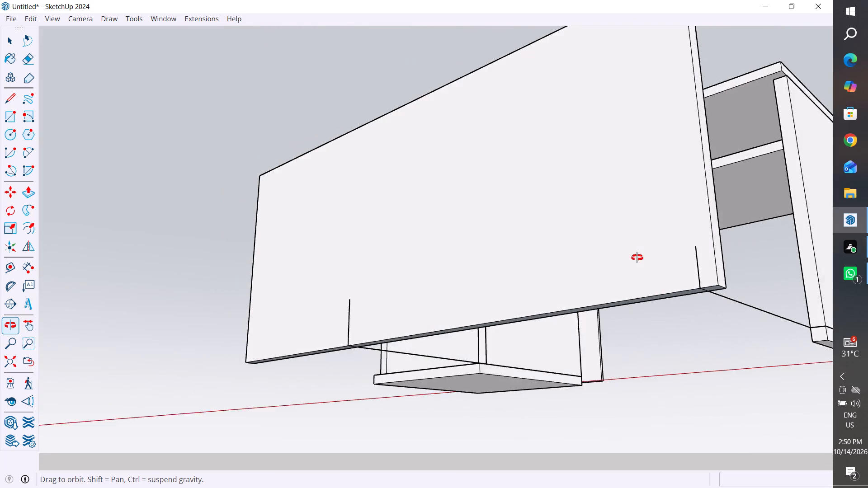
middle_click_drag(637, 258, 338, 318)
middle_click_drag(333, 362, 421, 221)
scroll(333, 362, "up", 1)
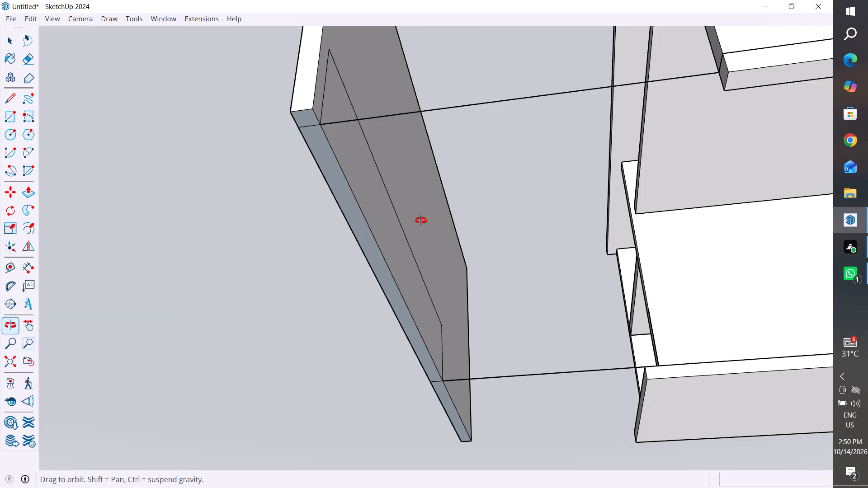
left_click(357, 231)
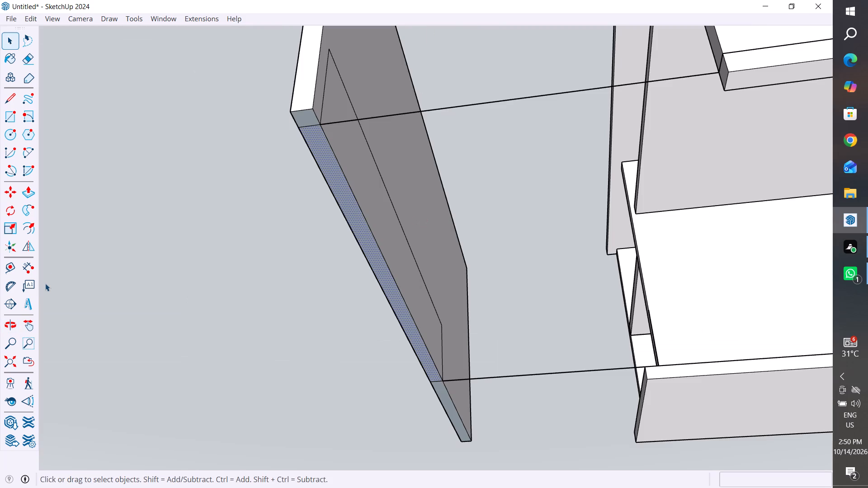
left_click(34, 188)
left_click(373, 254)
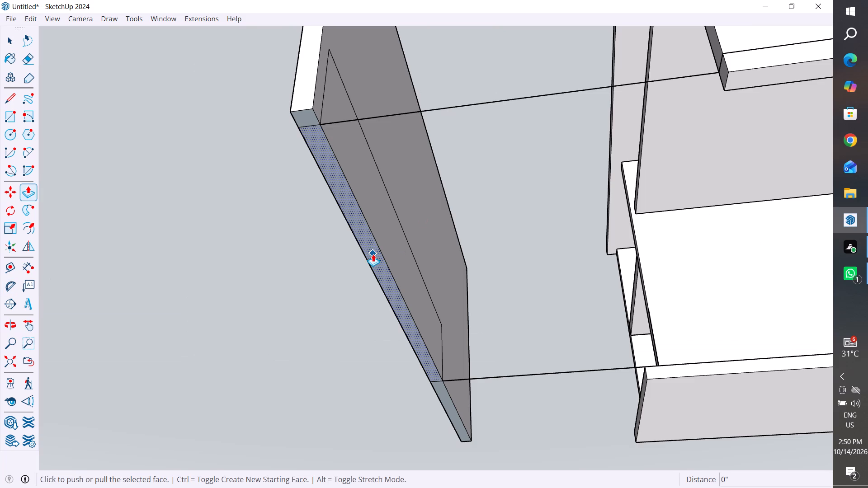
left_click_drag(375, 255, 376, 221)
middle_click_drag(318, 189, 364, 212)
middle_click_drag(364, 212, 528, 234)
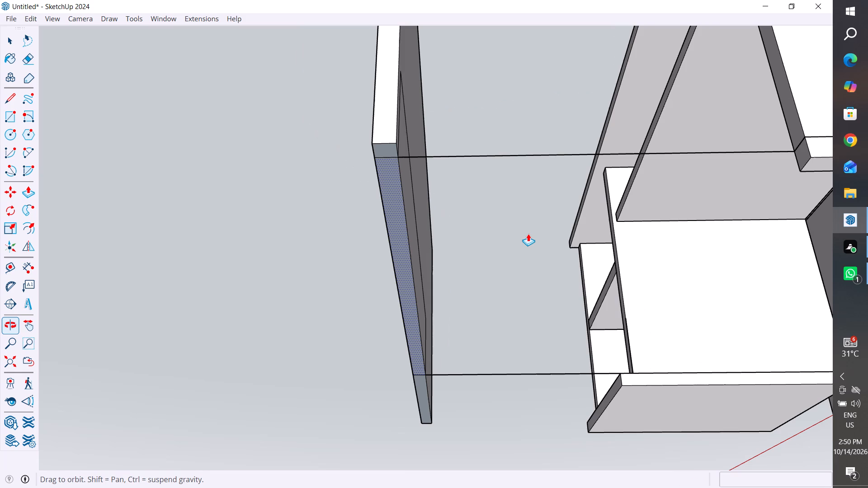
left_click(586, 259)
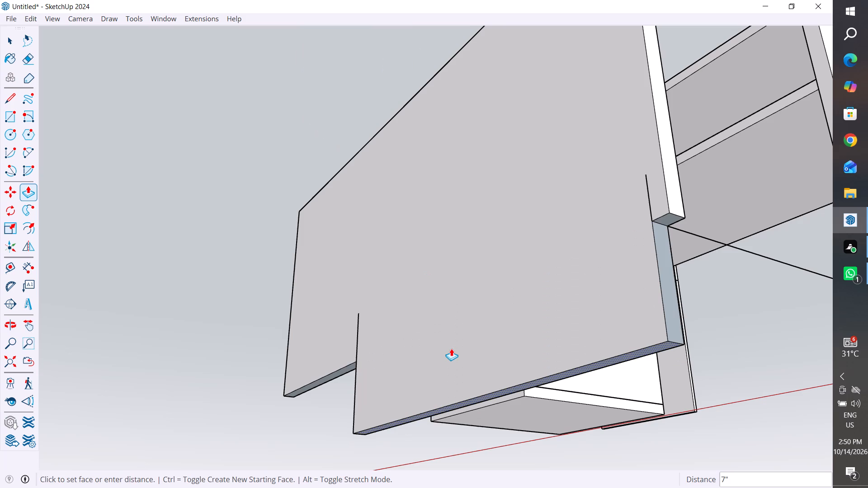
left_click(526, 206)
Join the two vertical marks on the back panel's outer face with a line about 38" long, and delete the excess mark above it.
left_click(14, 103)
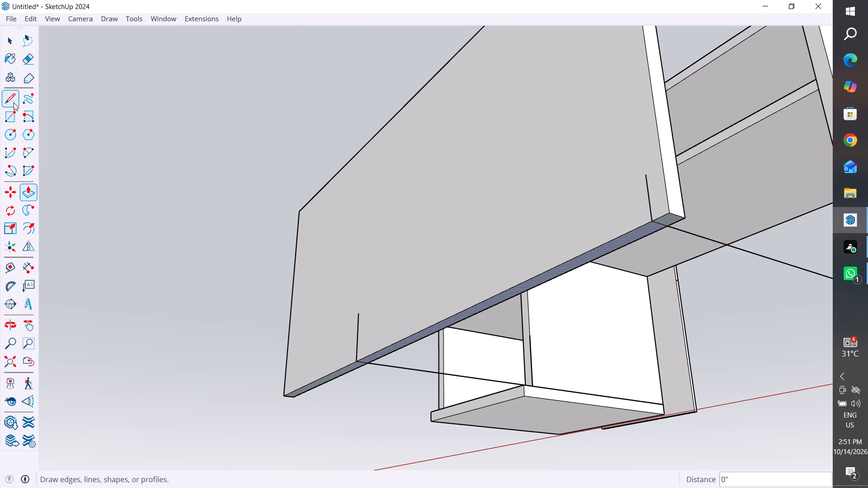
left_click(643, 175)
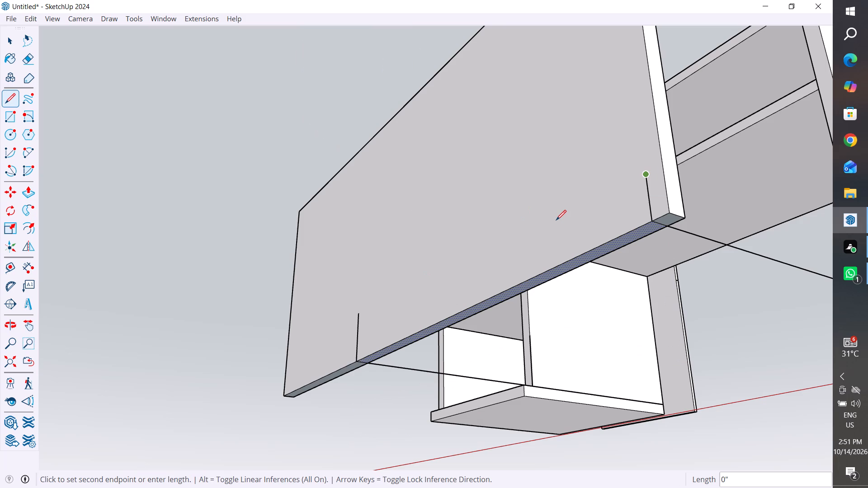
left_click(356, 332)
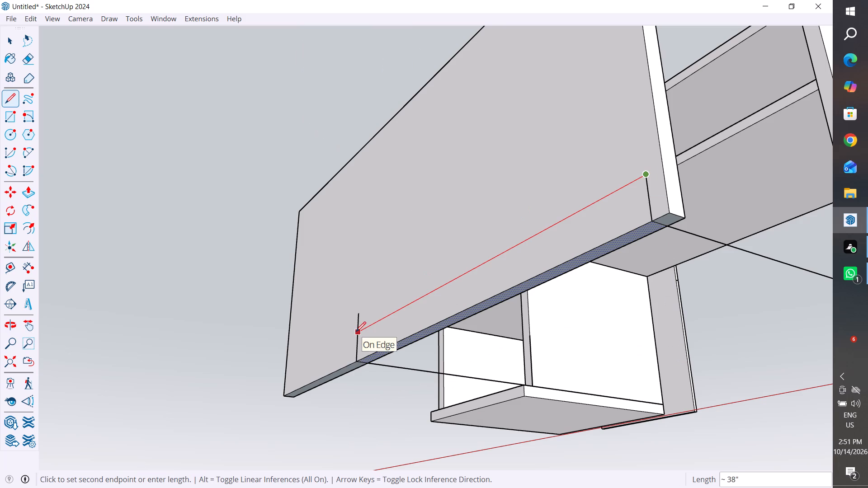
left_click(14, 44)
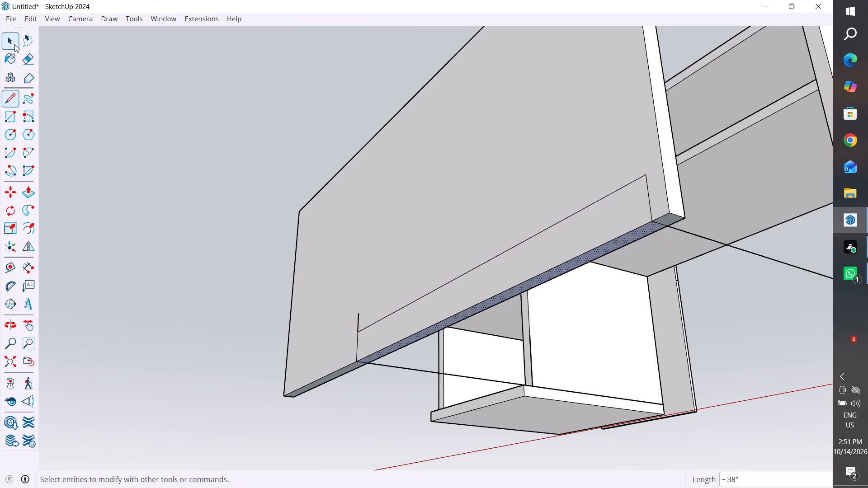
left_click(359, 322)
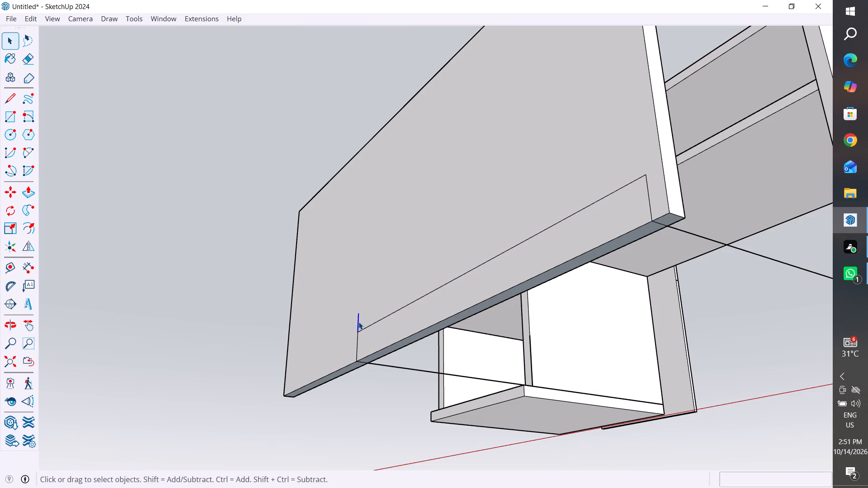
key("Delete")
Delete the two stretched lines running between the back panel and the desk bases.
middle_click_drag(389, 338, 307, 236)
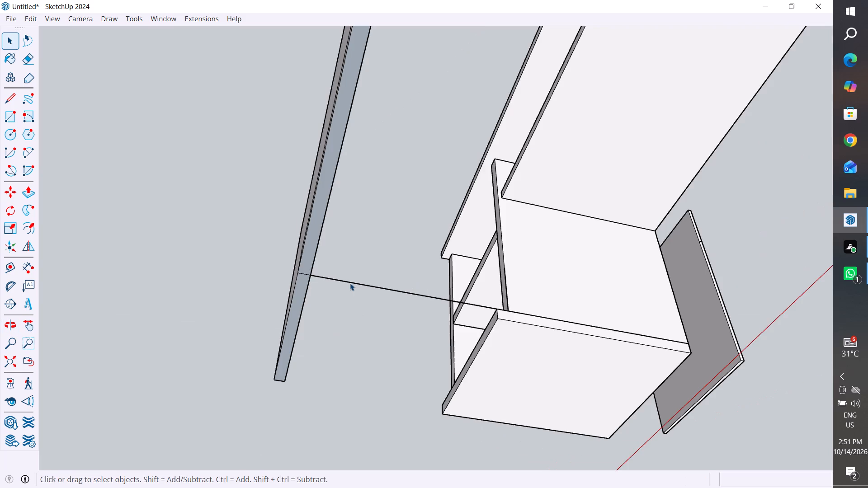
left_click(352, 283)
key("Delete")
scroll(352, 283, "down", 3)
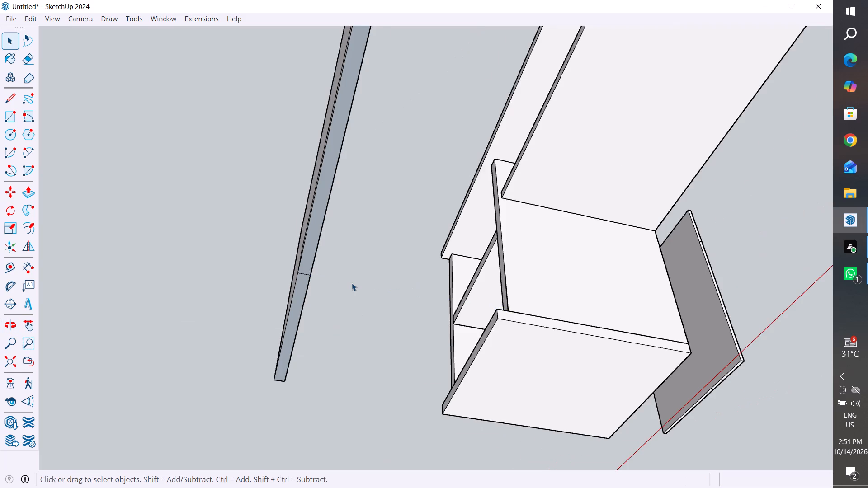
scroll(352, 283, "down", 6)
left_click(417, 168)
key("Delete")
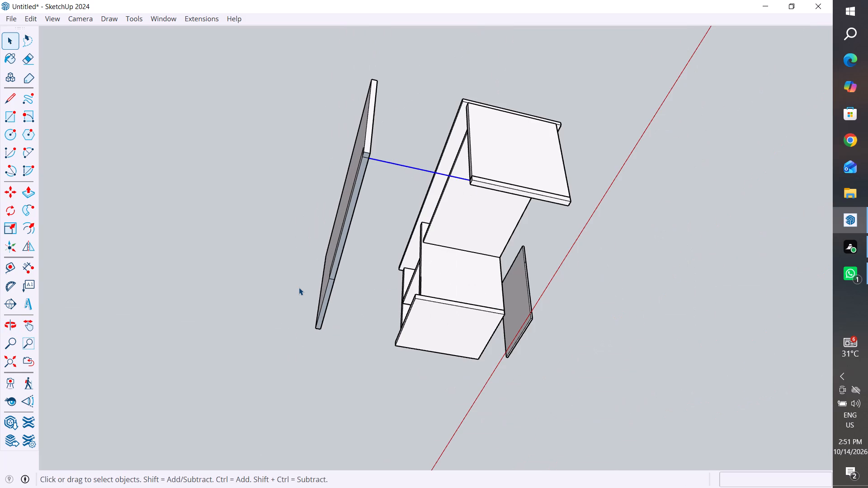
Delete the outlined kneehole strip faces on the inner and outer sides of the back panel.
middle_click_drag(478, 267, 385, 408)
scroll(299, 287, "up", 8)
middle_click_drag(307, 303, 299, 287)
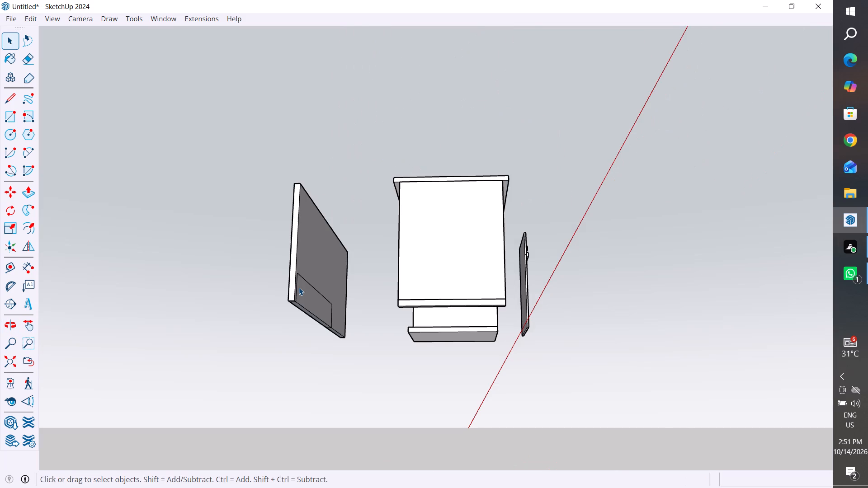
middle_click_drag(299, 287, 342, 192)
middle_click_drag(366, 170, 303, 253)
left_click(288, 294)
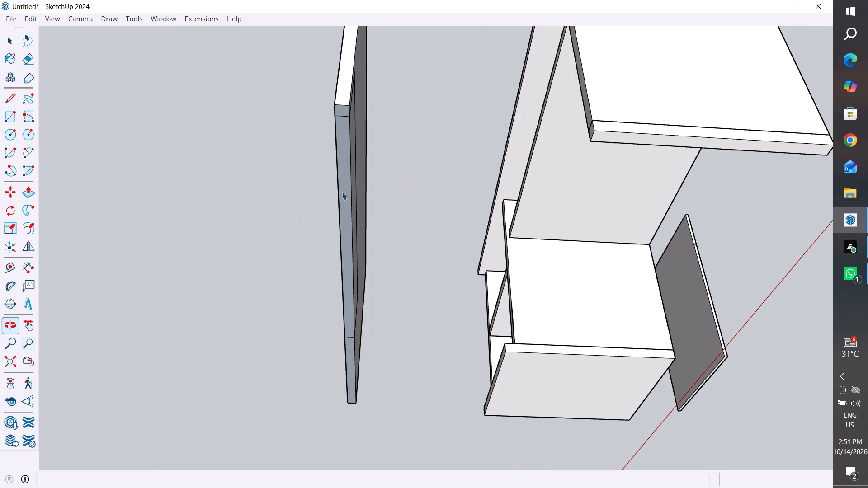
key("Delete")
middle_click_drag(294, 311, 642, 356)
left_click(642, 356)
key("Delete")
Delete the underside face and the two leftover bottom edges spanning the kneehole cutout in the back panel.
middle_click_drag(684, 357, 616, 209)
scroll(544, 328, "down", 4)
middle_click_drag(531, 227, 577, 135)
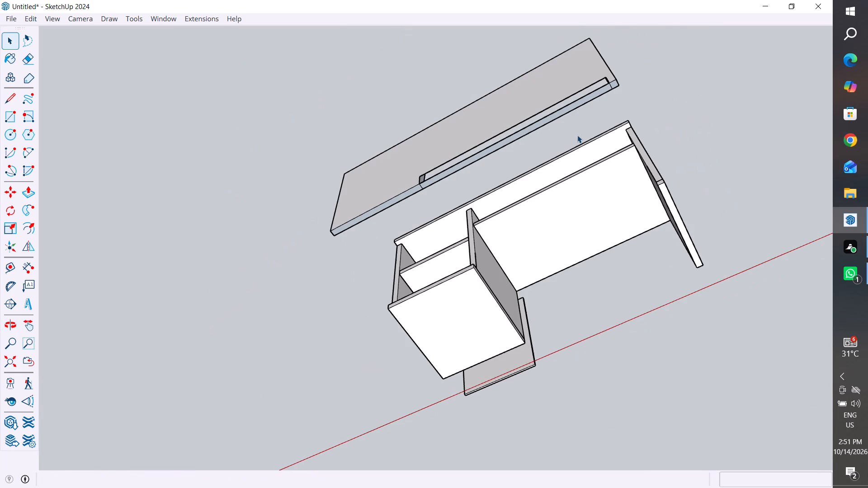
scroll(605, 65, "up", 7)
left_click(602, 99)
key("Delete")
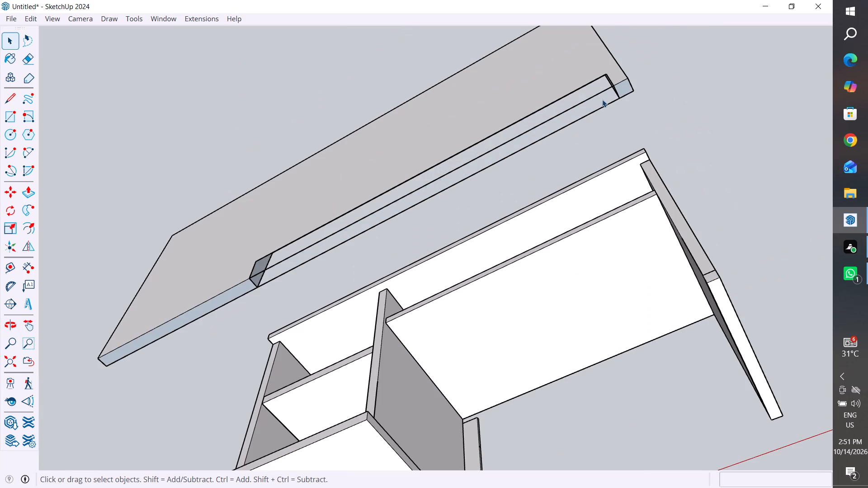
left_click(608, 106)
key("Delete")
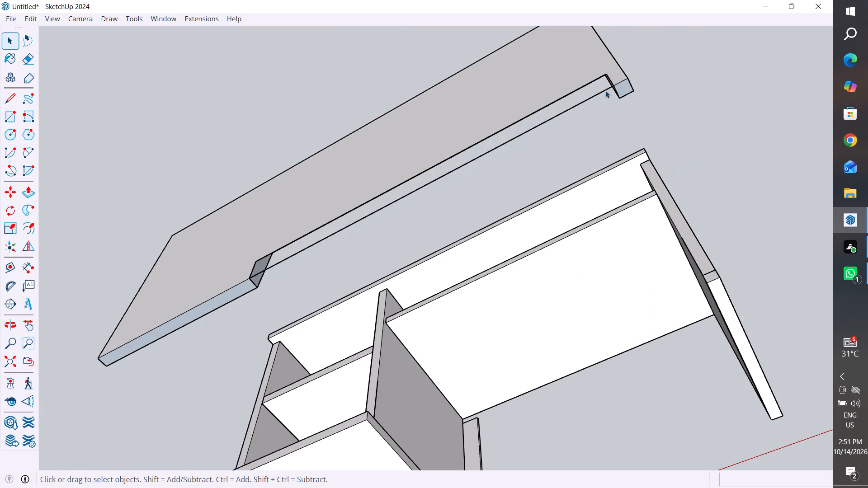
left_click(605, 90)
key("Delete")
Examine the kneehole cutout's inner edges and corners on the back panel from below and close up.
middle_click_drag(655, 106, 422, 101)
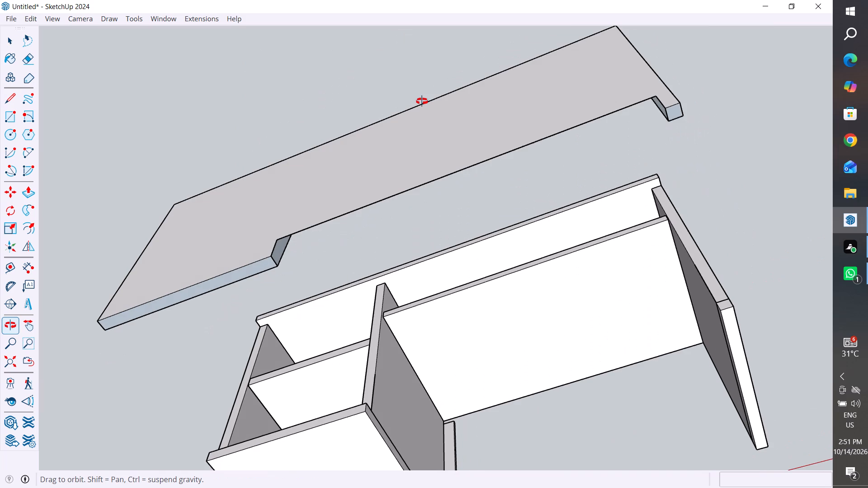
middle_click_drag(422, 101, 220, 207)
scroll(220, 207, "up", 1)
scroll(210, 150, "down", 5)
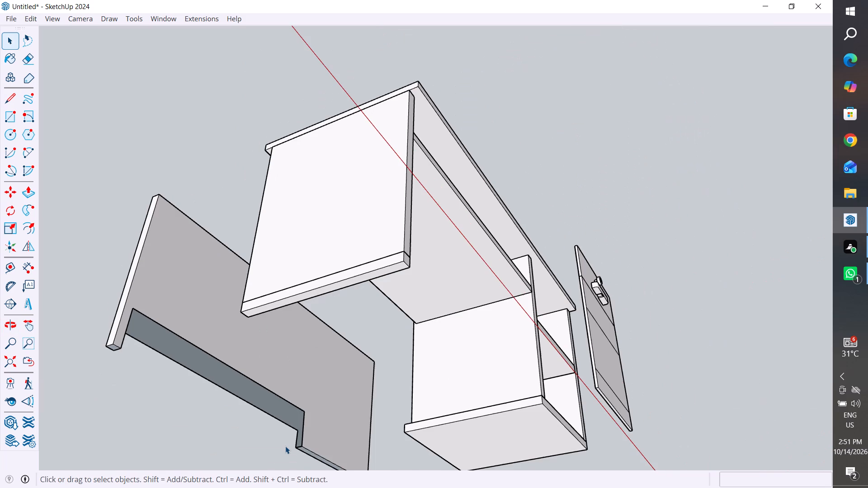
scroll(269, 473, "up", 8)
middle_click_drag(293, 423, 313, 351)
scroll(310, 389, "up", 3)
scroll(285, 446, "up", 1)
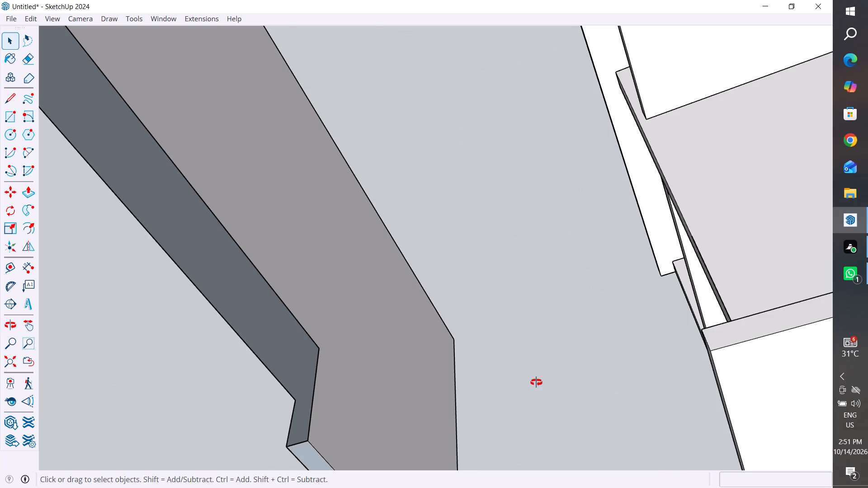